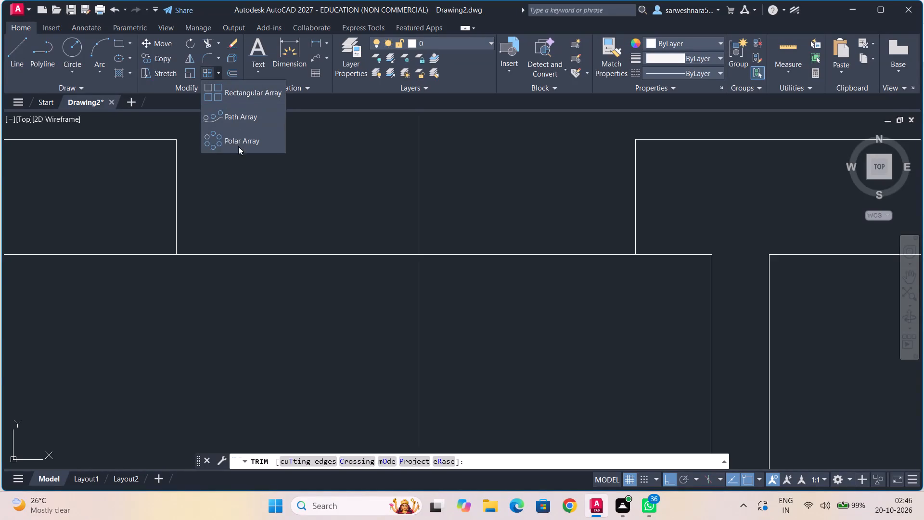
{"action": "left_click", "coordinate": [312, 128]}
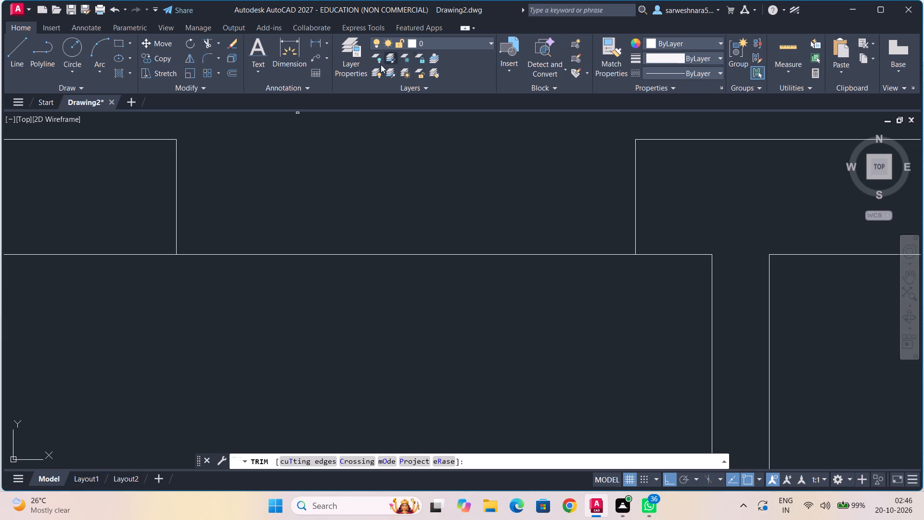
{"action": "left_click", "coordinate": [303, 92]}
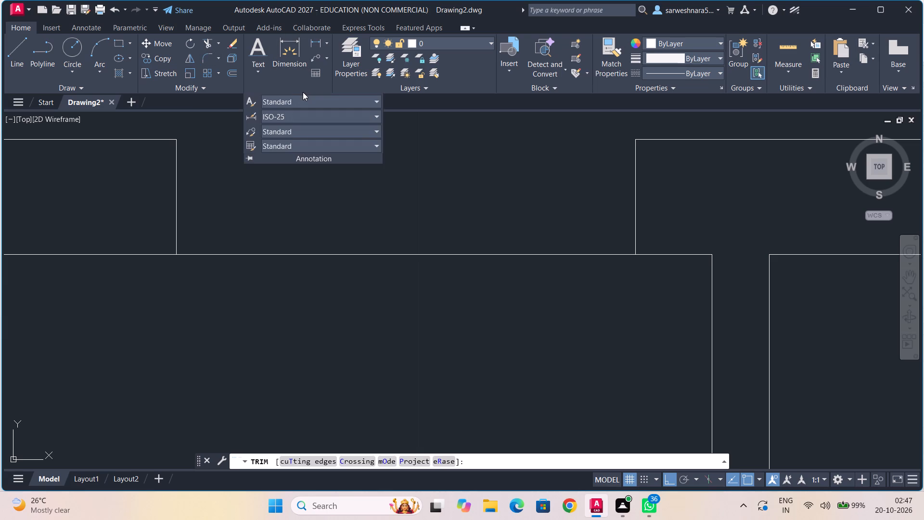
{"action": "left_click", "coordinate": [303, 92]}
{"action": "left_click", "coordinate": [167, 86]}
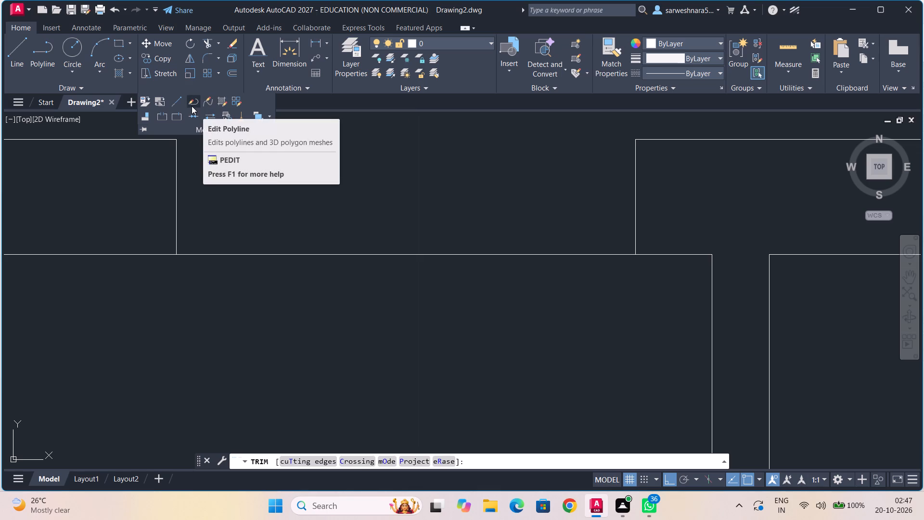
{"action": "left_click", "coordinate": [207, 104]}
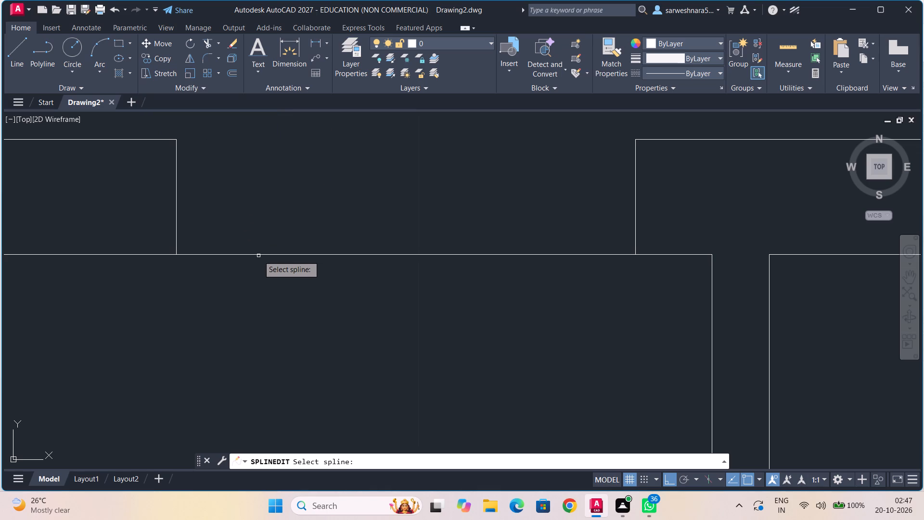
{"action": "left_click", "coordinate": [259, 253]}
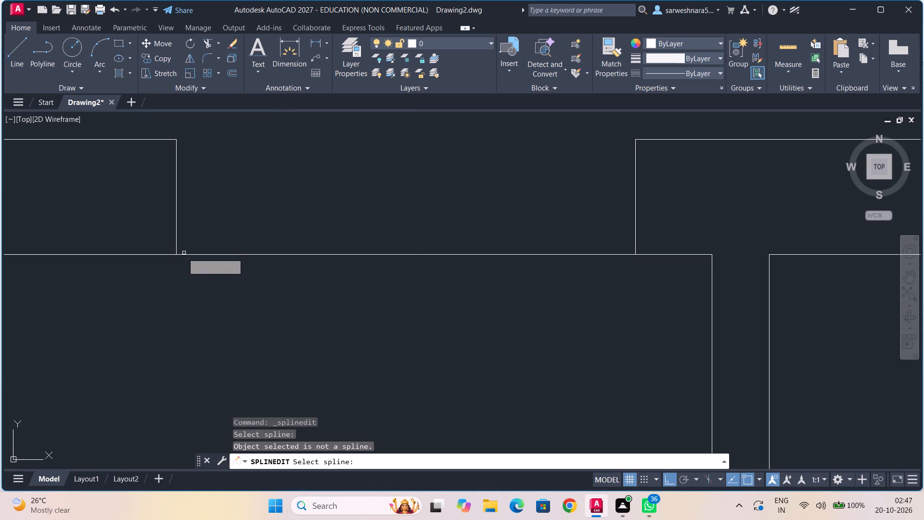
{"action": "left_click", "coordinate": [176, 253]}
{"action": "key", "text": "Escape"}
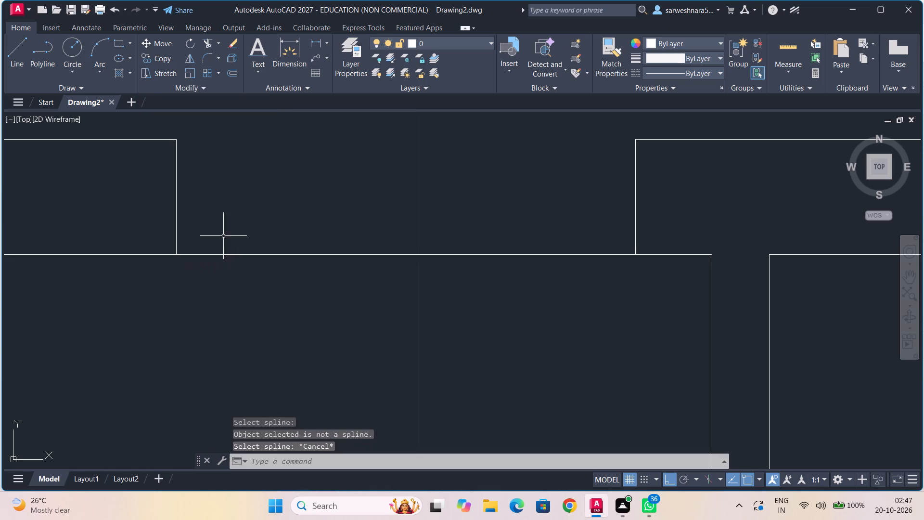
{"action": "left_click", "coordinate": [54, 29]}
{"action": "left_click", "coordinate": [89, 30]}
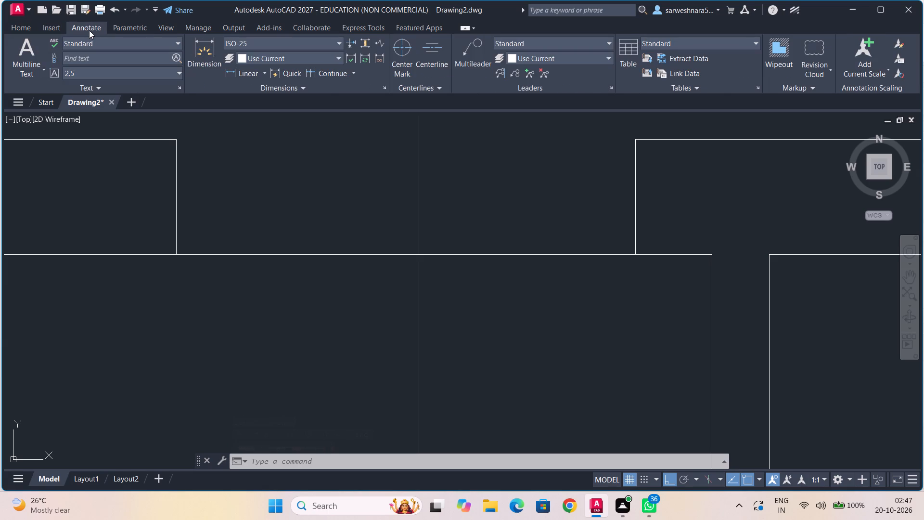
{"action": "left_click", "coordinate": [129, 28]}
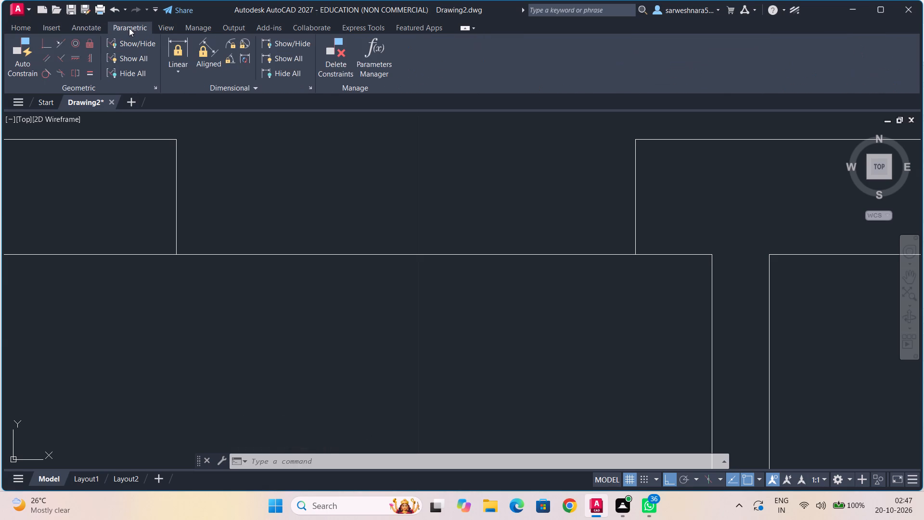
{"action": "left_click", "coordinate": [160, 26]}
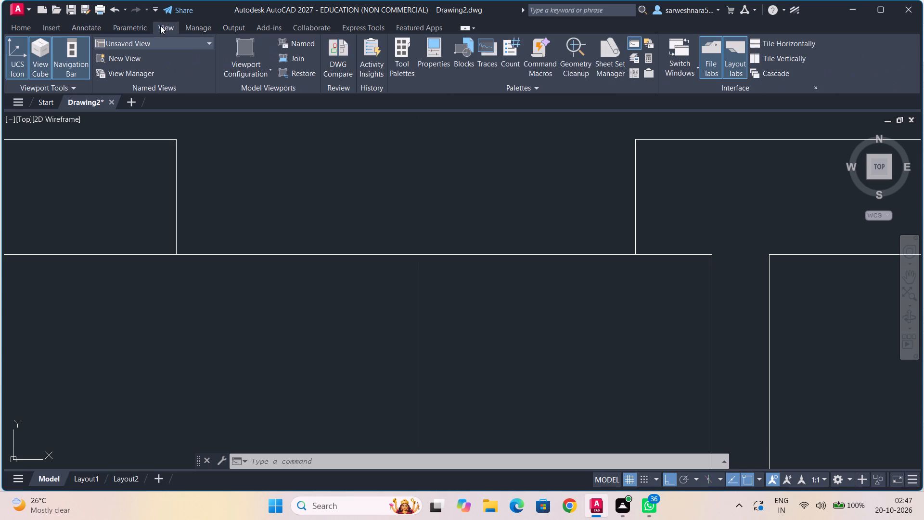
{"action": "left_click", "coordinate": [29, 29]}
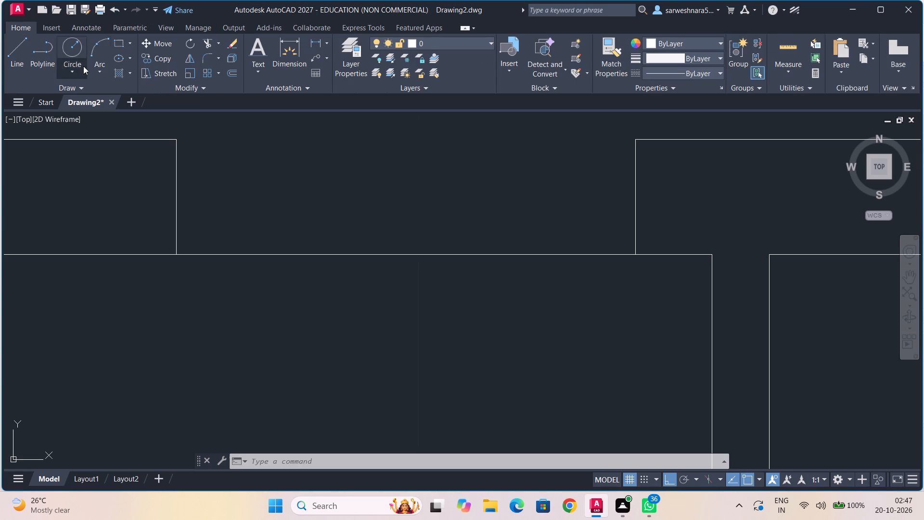
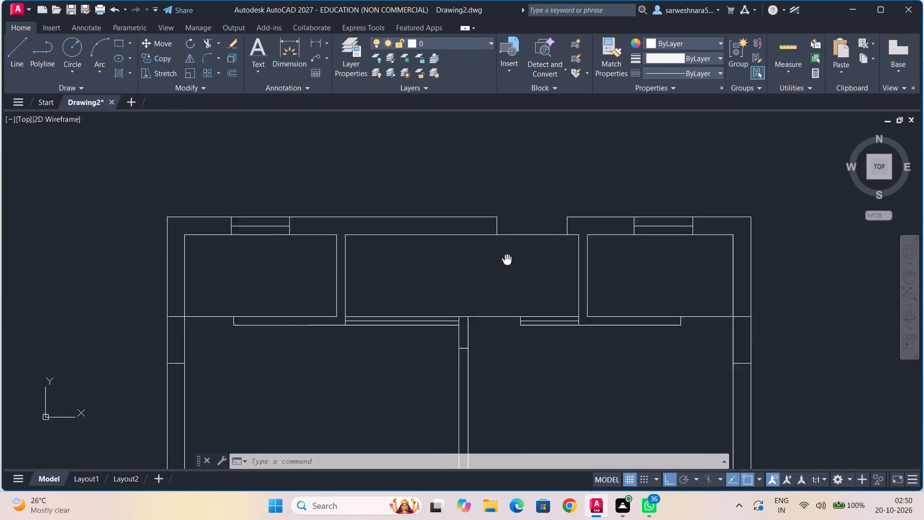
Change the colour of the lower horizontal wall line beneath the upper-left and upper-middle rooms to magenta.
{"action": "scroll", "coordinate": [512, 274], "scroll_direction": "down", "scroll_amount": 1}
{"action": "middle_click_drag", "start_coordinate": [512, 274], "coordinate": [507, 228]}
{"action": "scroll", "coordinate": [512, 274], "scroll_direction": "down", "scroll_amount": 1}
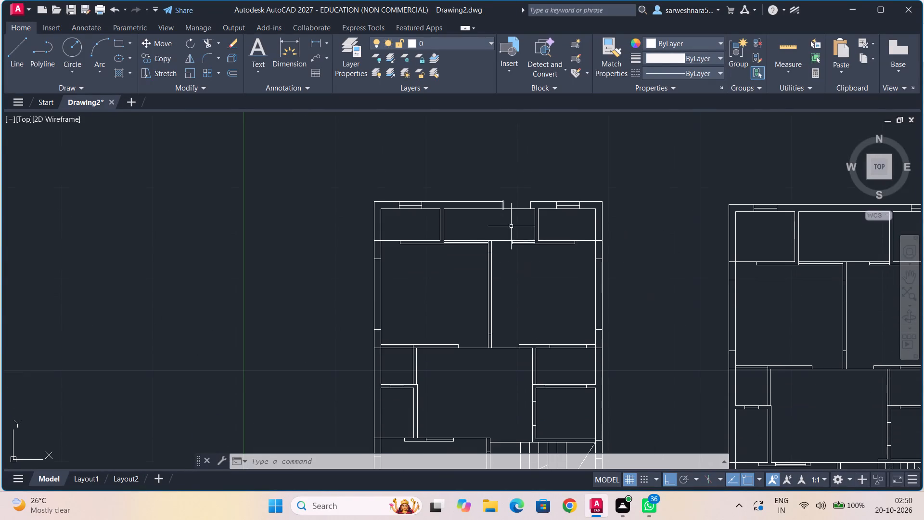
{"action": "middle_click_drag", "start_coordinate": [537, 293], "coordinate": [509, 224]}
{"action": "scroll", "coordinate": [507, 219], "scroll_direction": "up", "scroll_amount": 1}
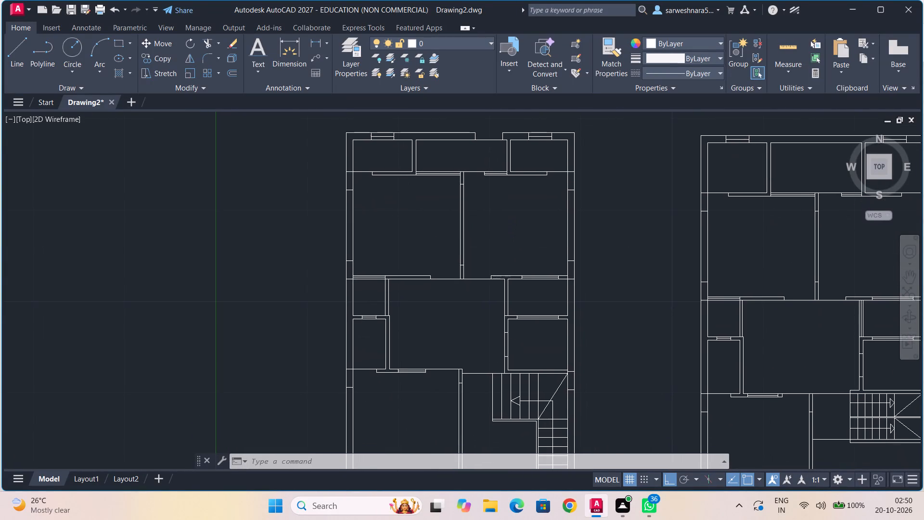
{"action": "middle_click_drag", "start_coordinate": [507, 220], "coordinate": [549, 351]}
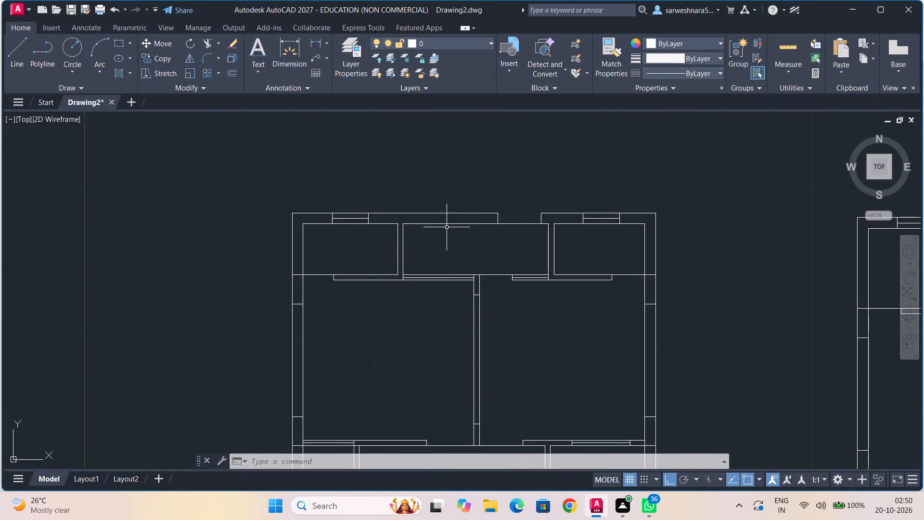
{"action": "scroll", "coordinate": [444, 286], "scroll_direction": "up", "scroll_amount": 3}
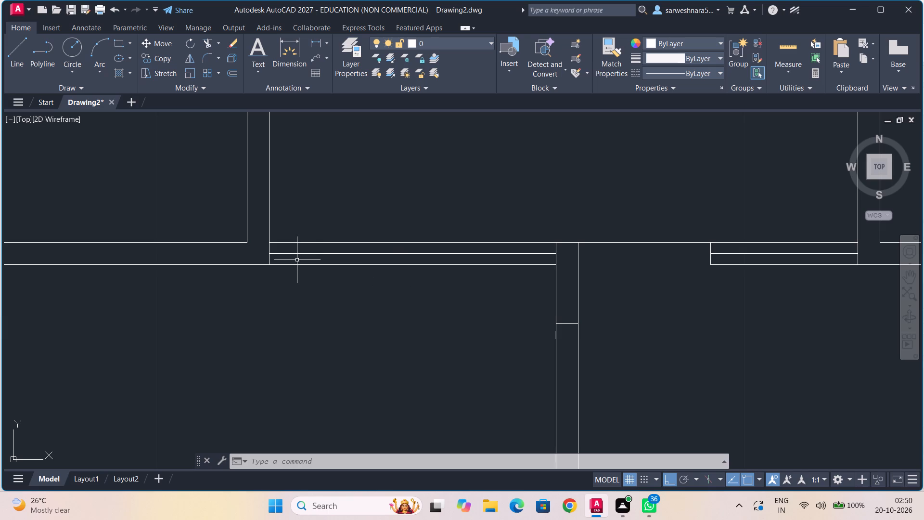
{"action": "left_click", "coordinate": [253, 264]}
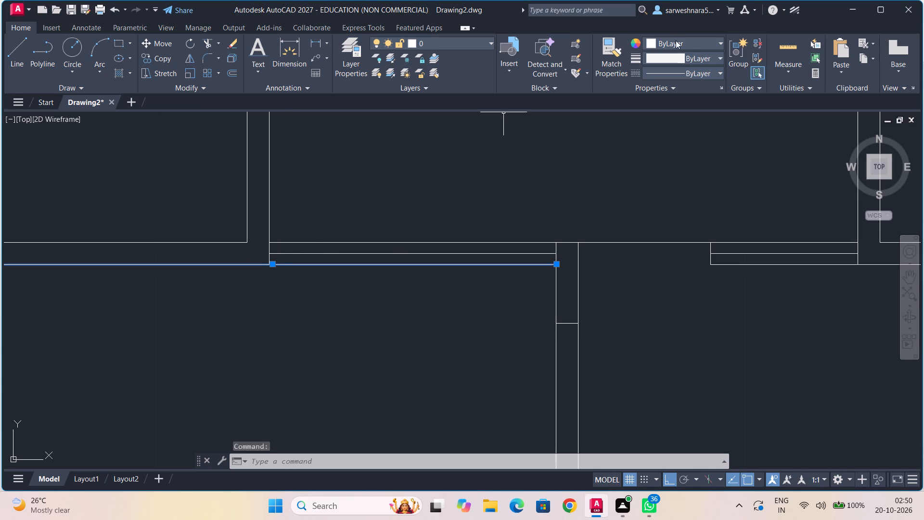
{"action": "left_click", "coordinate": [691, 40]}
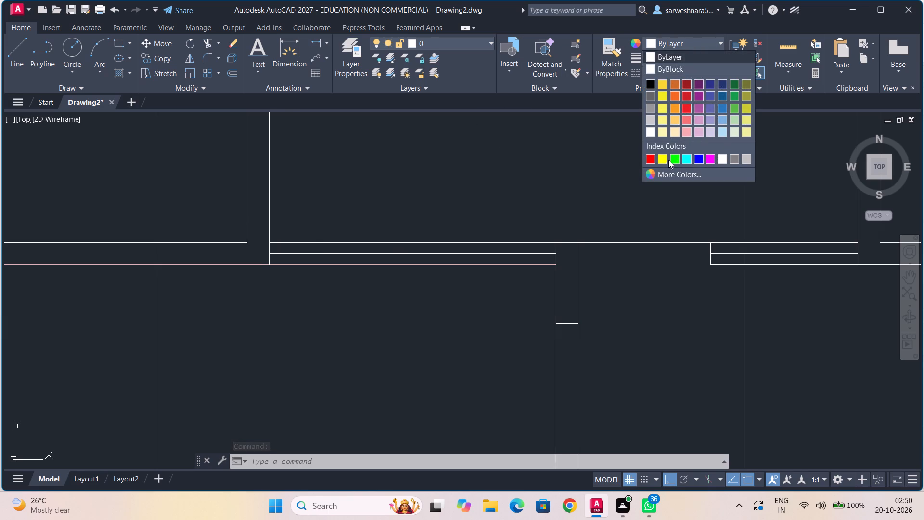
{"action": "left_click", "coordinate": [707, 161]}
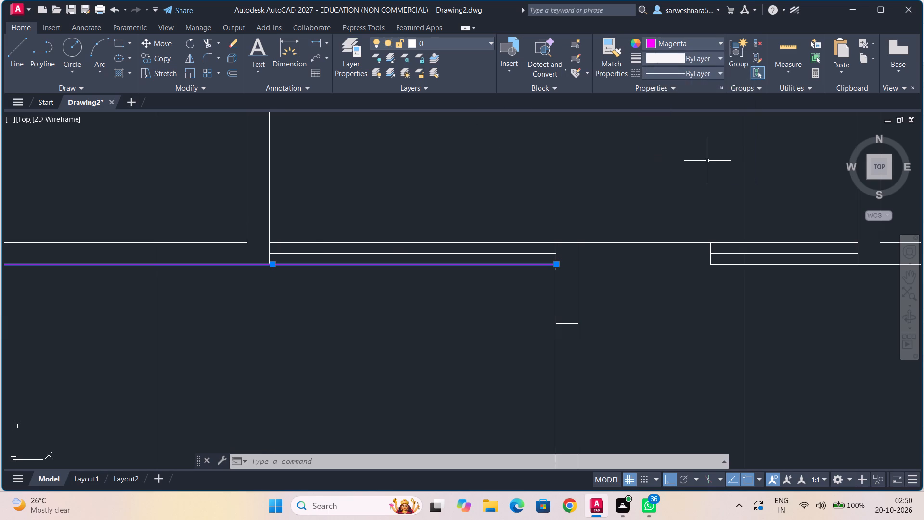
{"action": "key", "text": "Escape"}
Examine the quick properties of the magenta wall line, including its layer, linetype and length.
{"action": "left_click", "coordinate": [411, 265]}
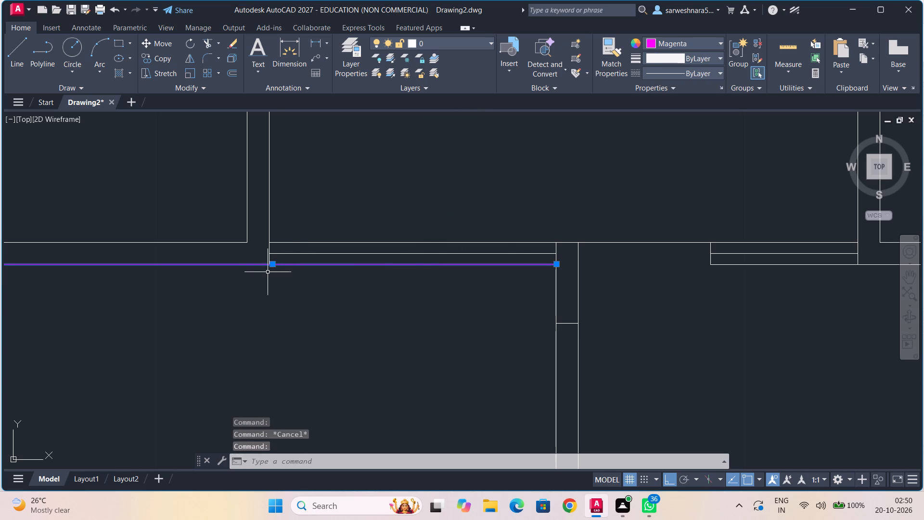
{"action": "double_click", "coordinate": [284, 265]}
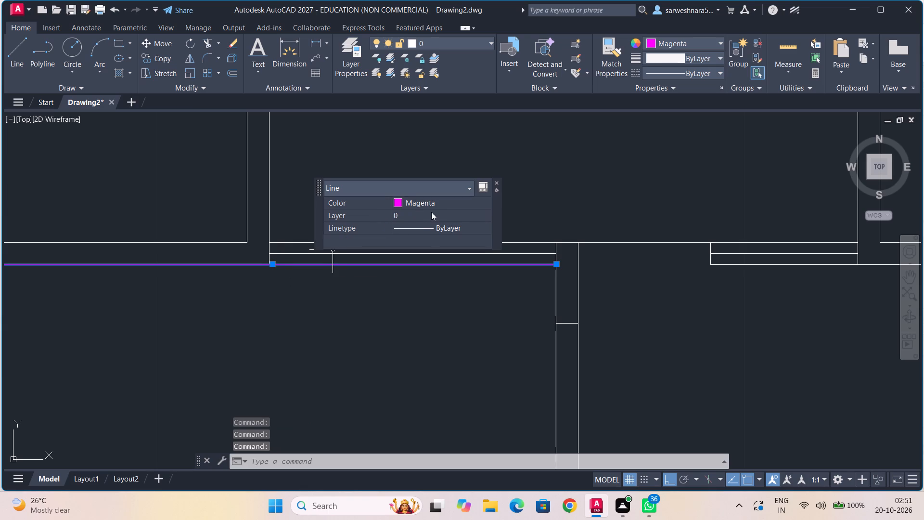
{"action": "scroll", "coordinate": [423, 217], "scroll_direction": "down", "scroll_amount": 2}
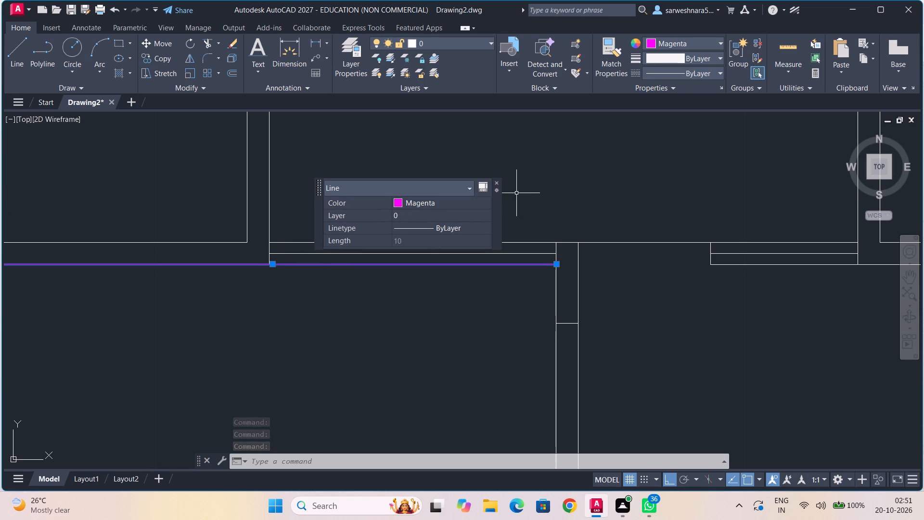
{"action": "left_click", "coordinate": [497, 181]}
{"action": "scroll", "coordinate": [497, 181], "scroll_direction": "down", "scroll_amount": 1}
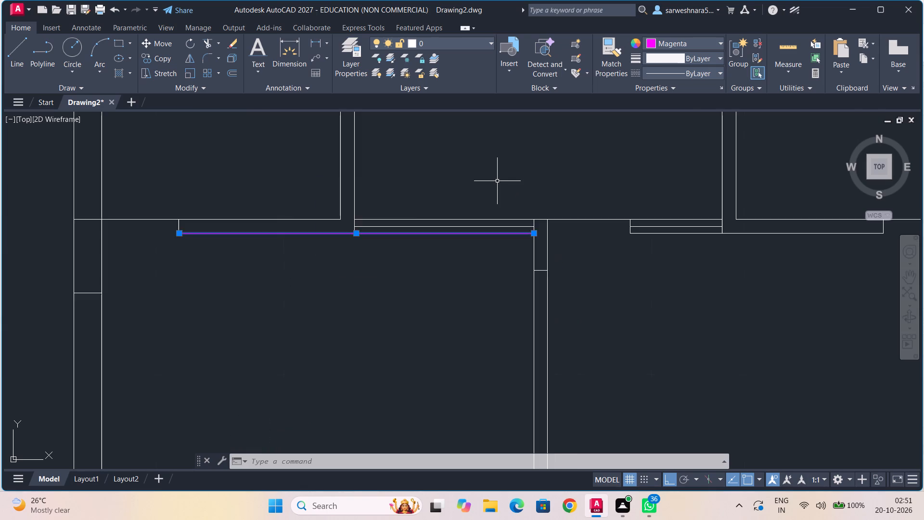
{"action": "scroll", "coordinate": [497, 181], "scroll_direction": "down", "scroll_amount": 2}
{"action": "key", "text": "Escape"}
{"action": "key", "text": "Escape"}
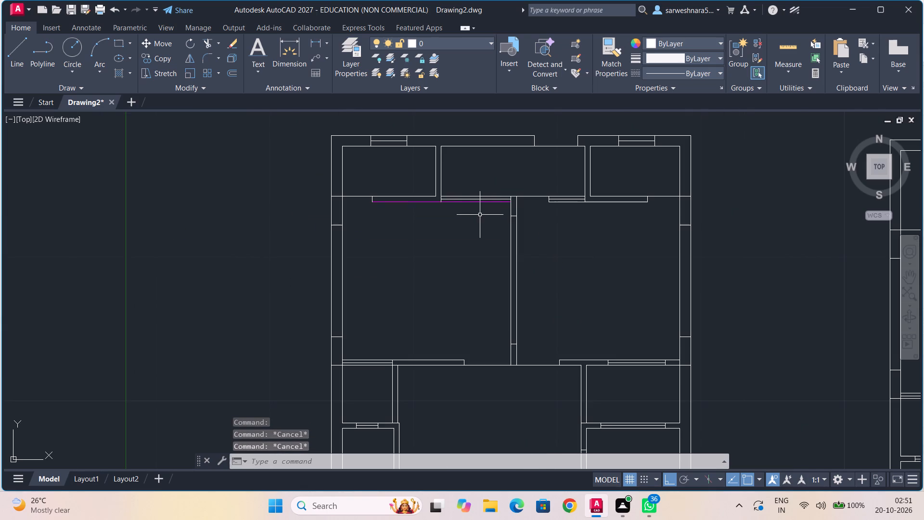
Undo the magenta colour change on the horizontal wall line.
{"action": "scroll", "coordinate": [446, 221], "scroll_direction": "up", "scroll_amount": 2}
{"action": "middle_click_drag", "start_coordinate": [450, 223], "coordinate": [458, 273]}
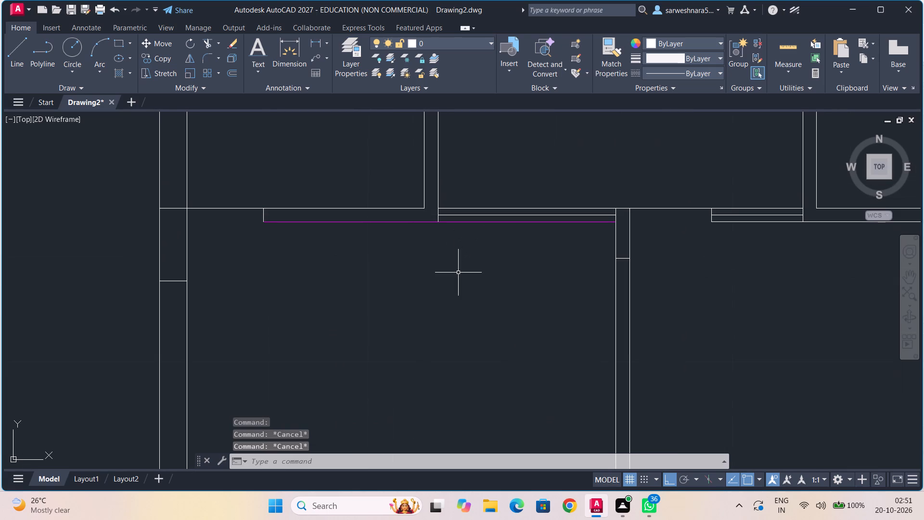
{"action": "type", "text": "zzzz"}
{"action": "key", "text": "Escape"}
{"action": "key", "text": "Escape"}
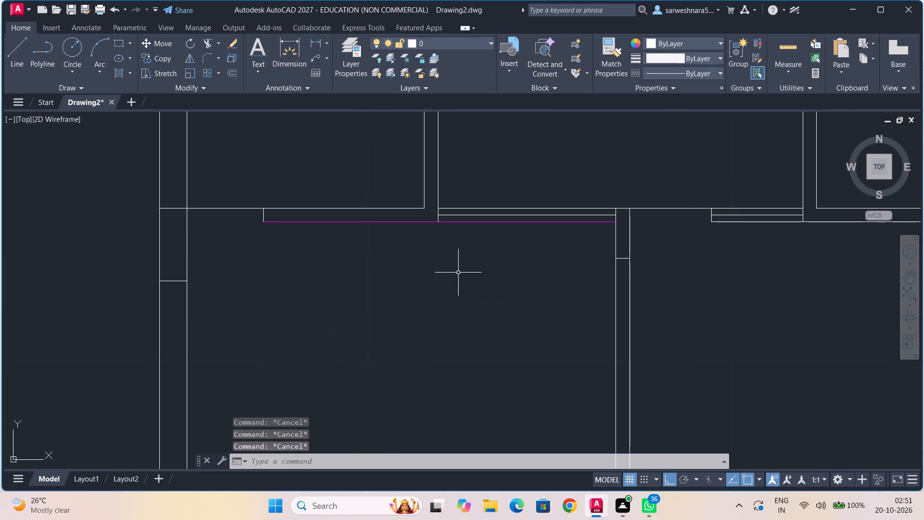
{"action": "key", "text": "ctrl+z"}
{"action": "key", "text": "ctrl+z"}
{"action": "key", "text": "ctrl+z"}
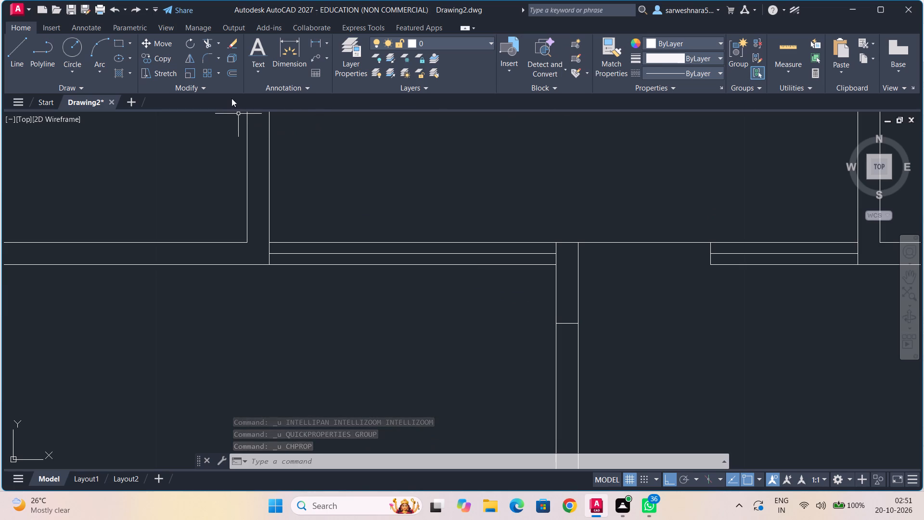
Break the lower horizontal wall line between a point beneath the window and the upper-middle room's left wall corner.
{"action": "type", "text": "br"}
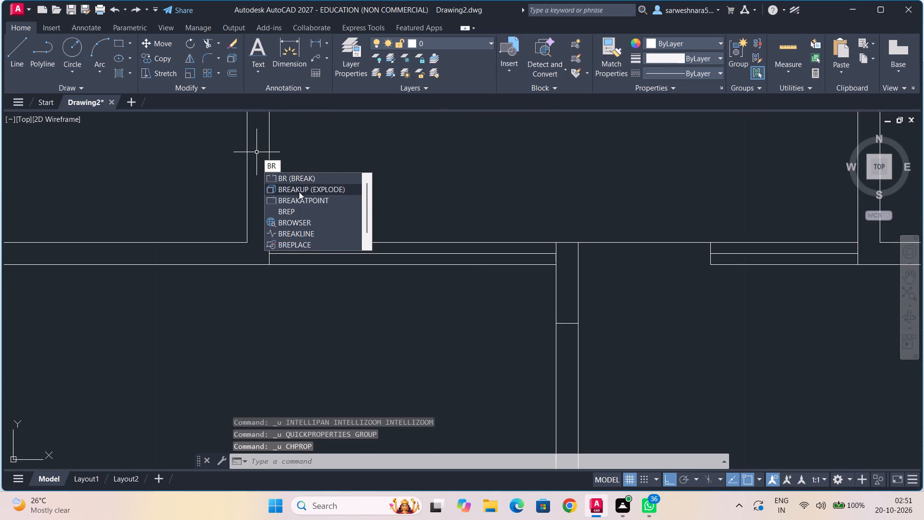
{"action": "left_click", "coordinate": [305, 181]}
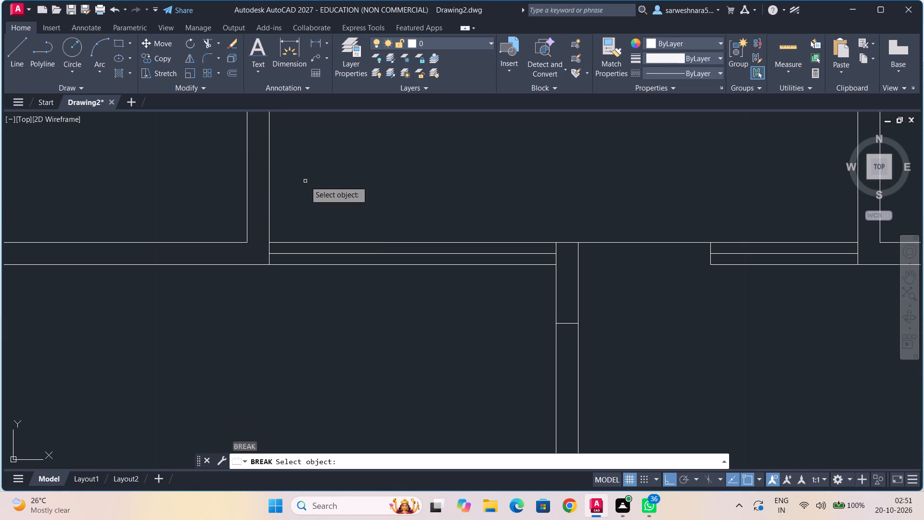
{"action": "left_click", "coordinate": [299, 264]}
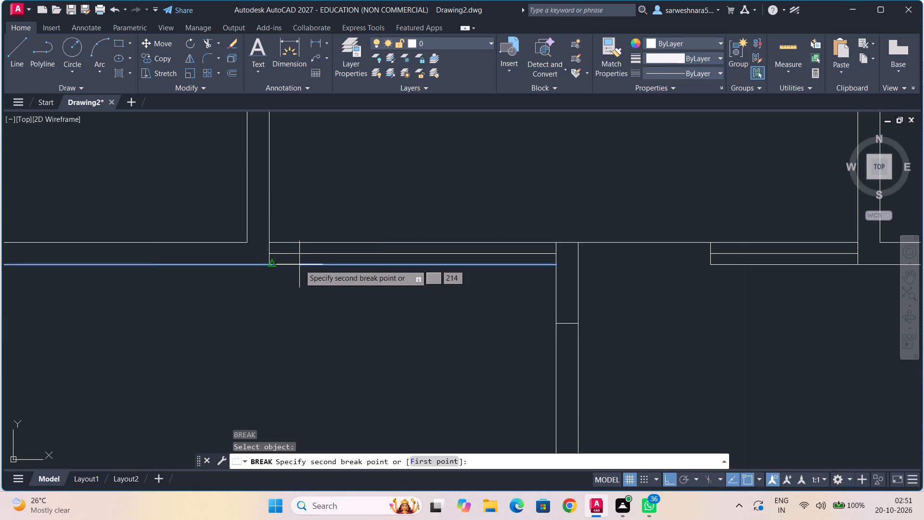
{"action": "scroll", "coordinate": [266, 261], "scroll_direction": "up", "scroll_amount": 3}
{"action": "left_click", "coordinate": [272, 270]}
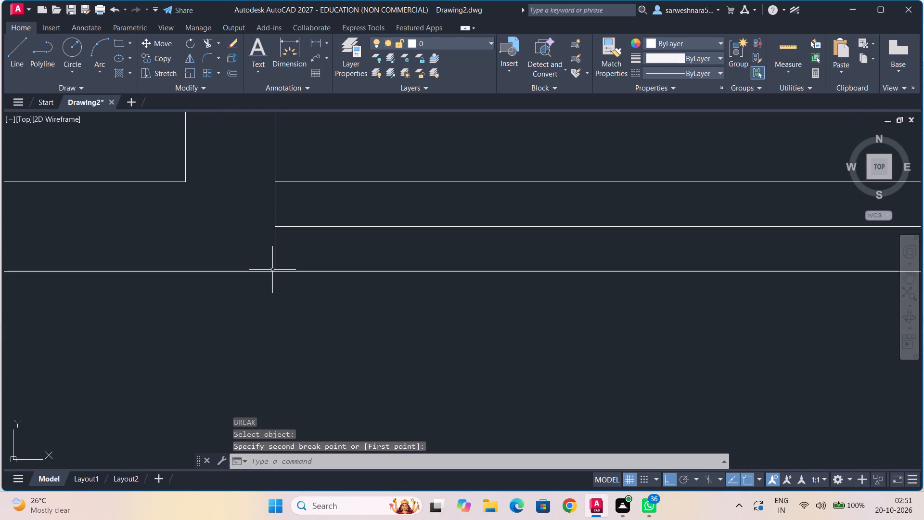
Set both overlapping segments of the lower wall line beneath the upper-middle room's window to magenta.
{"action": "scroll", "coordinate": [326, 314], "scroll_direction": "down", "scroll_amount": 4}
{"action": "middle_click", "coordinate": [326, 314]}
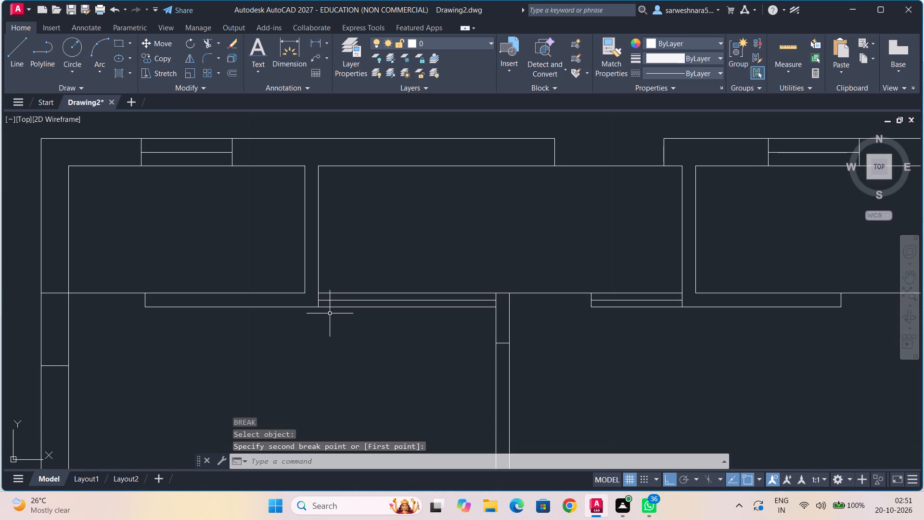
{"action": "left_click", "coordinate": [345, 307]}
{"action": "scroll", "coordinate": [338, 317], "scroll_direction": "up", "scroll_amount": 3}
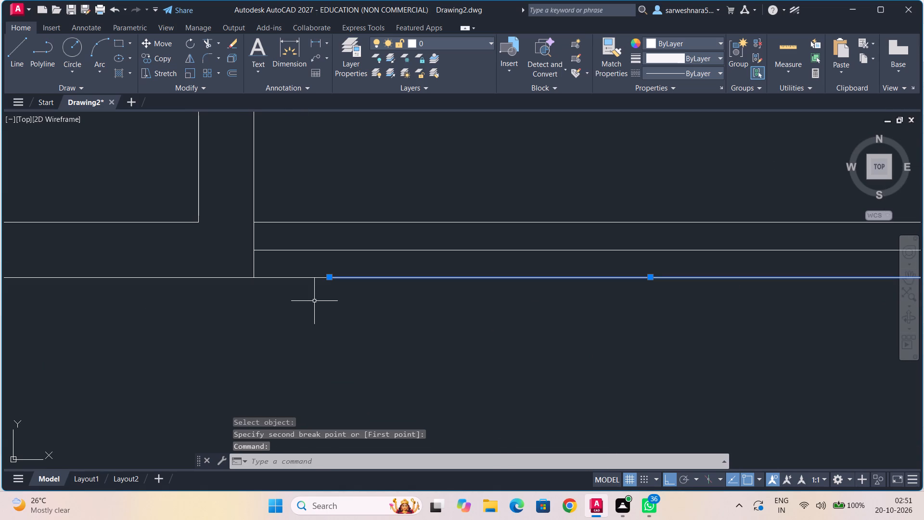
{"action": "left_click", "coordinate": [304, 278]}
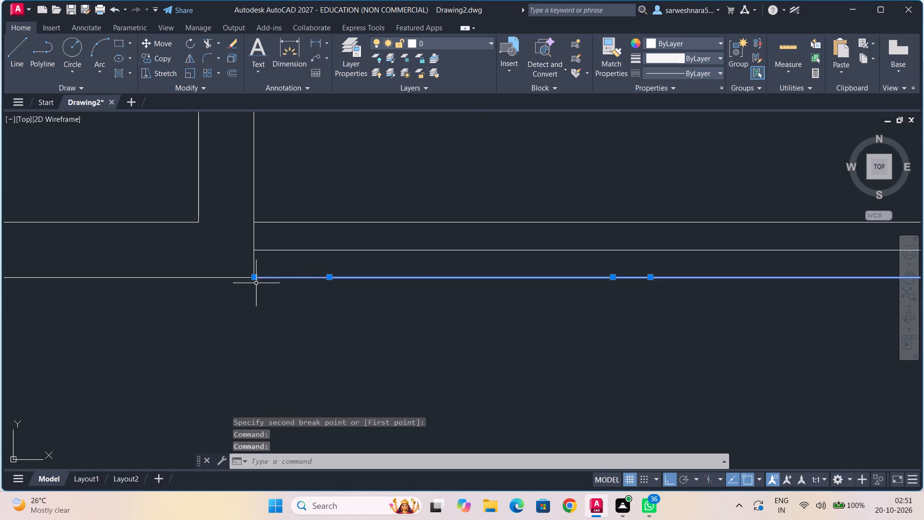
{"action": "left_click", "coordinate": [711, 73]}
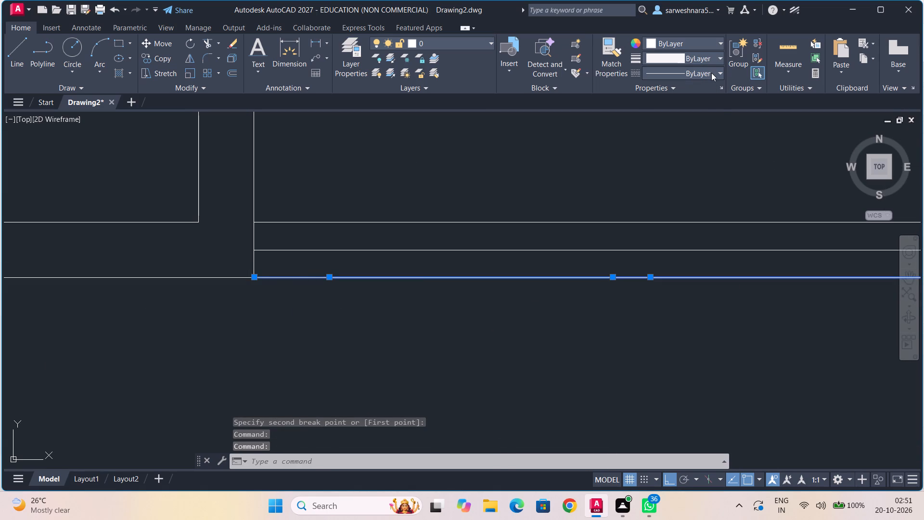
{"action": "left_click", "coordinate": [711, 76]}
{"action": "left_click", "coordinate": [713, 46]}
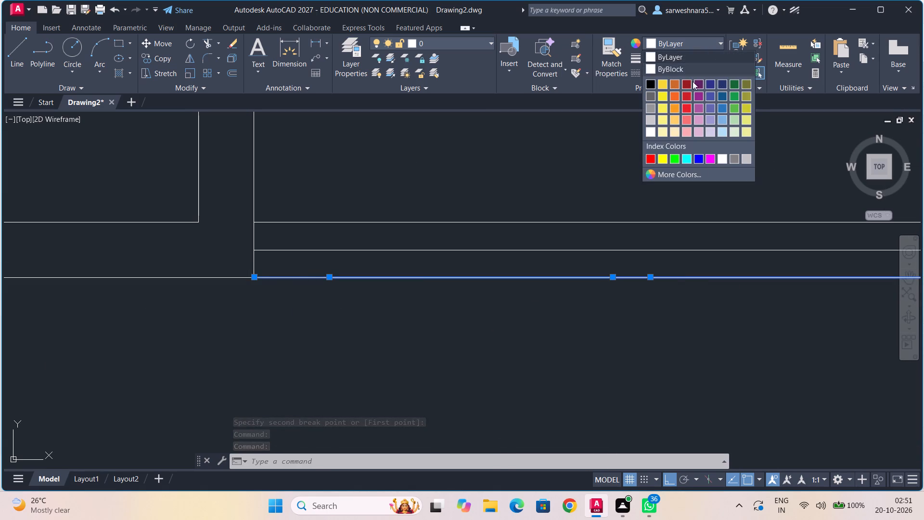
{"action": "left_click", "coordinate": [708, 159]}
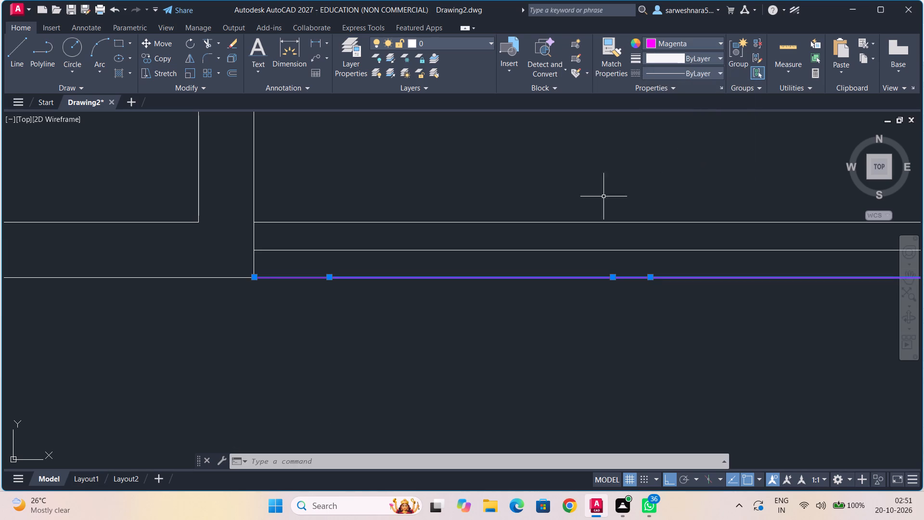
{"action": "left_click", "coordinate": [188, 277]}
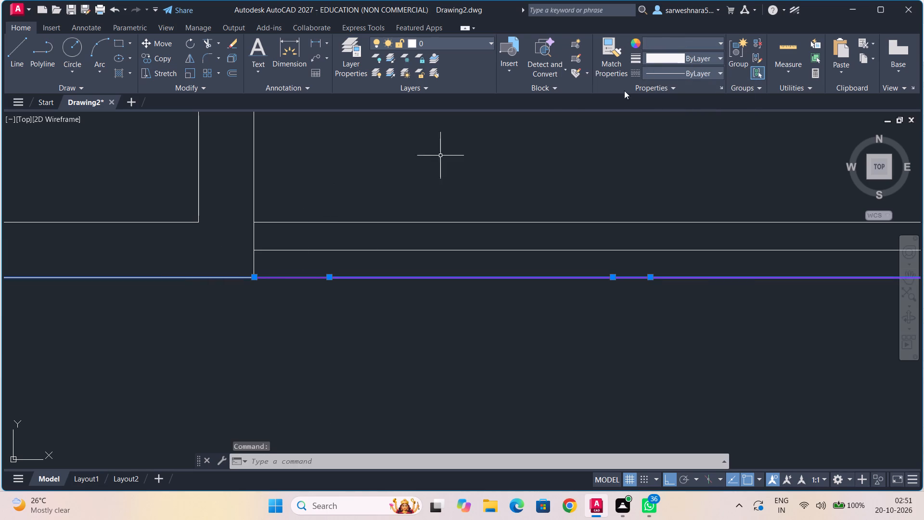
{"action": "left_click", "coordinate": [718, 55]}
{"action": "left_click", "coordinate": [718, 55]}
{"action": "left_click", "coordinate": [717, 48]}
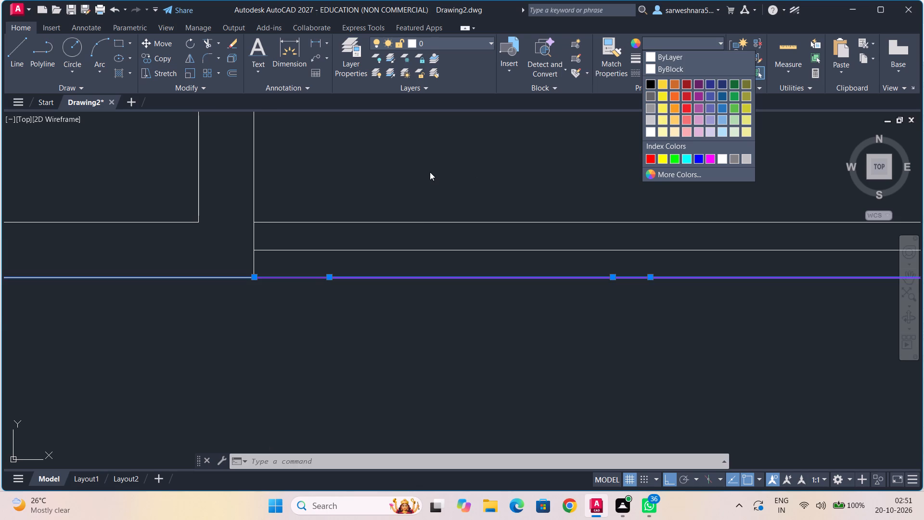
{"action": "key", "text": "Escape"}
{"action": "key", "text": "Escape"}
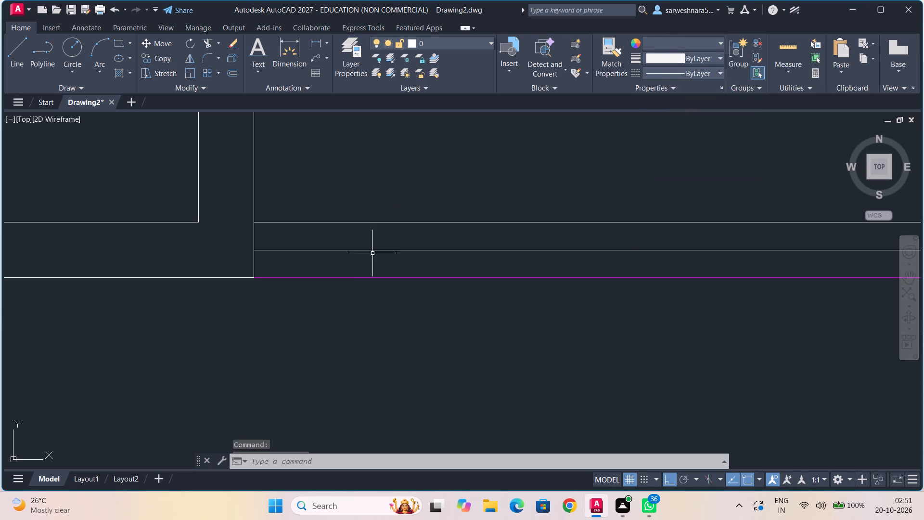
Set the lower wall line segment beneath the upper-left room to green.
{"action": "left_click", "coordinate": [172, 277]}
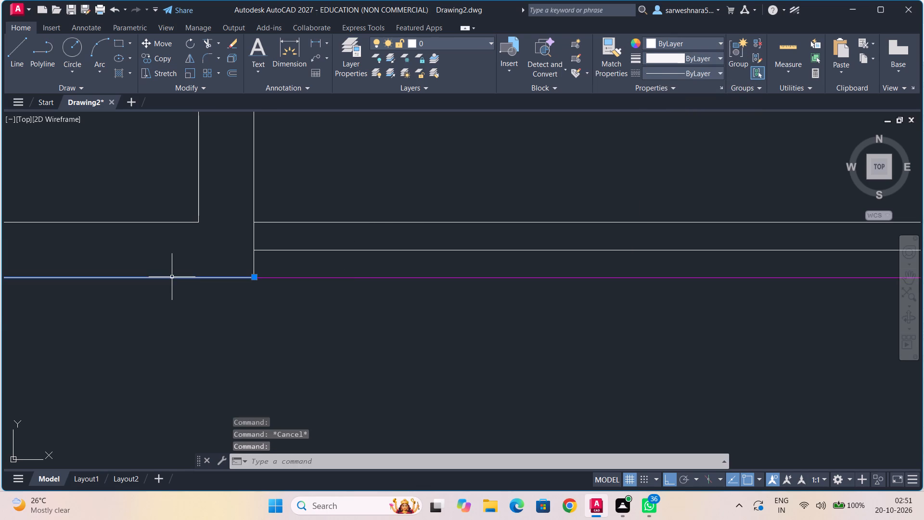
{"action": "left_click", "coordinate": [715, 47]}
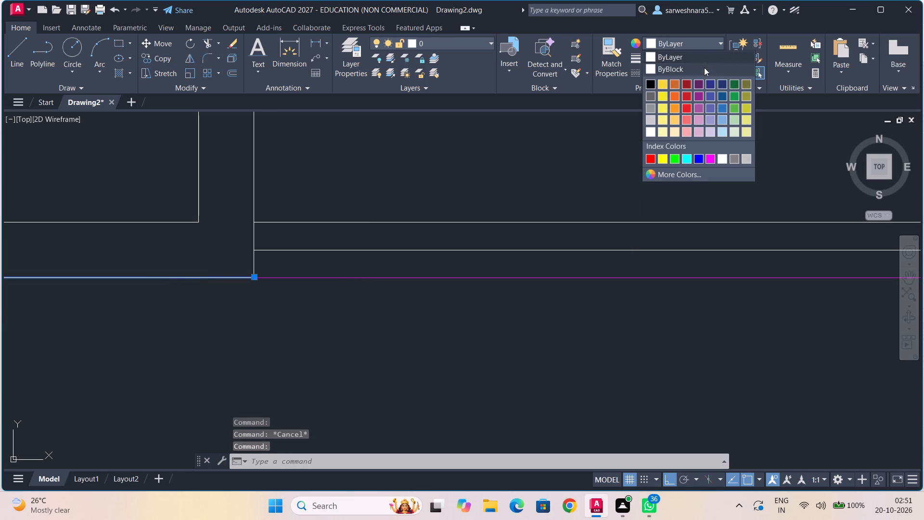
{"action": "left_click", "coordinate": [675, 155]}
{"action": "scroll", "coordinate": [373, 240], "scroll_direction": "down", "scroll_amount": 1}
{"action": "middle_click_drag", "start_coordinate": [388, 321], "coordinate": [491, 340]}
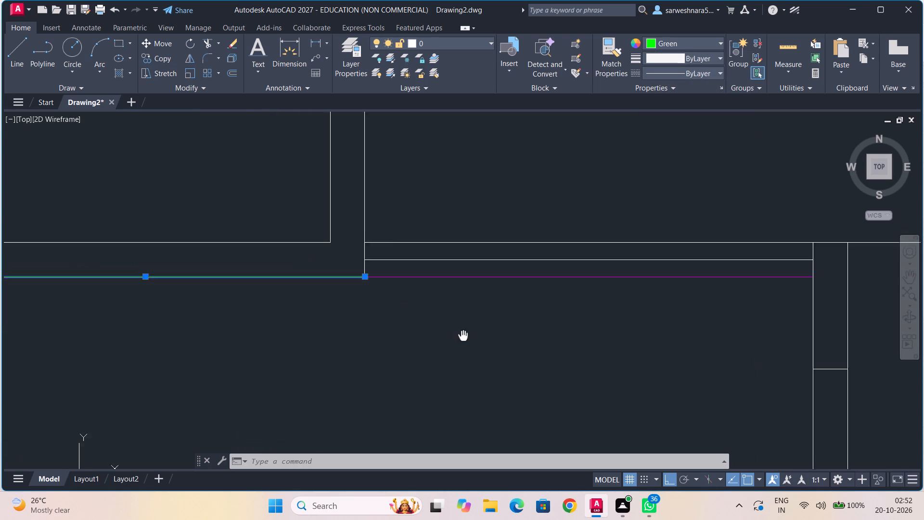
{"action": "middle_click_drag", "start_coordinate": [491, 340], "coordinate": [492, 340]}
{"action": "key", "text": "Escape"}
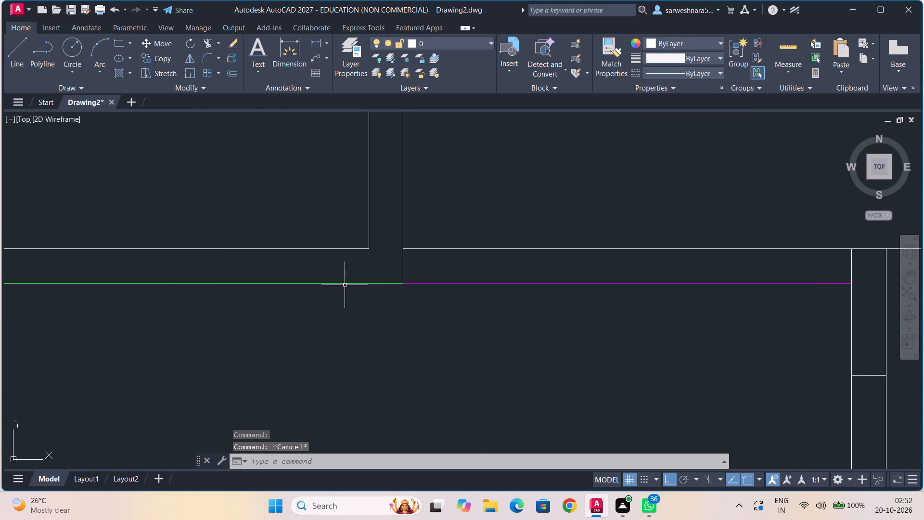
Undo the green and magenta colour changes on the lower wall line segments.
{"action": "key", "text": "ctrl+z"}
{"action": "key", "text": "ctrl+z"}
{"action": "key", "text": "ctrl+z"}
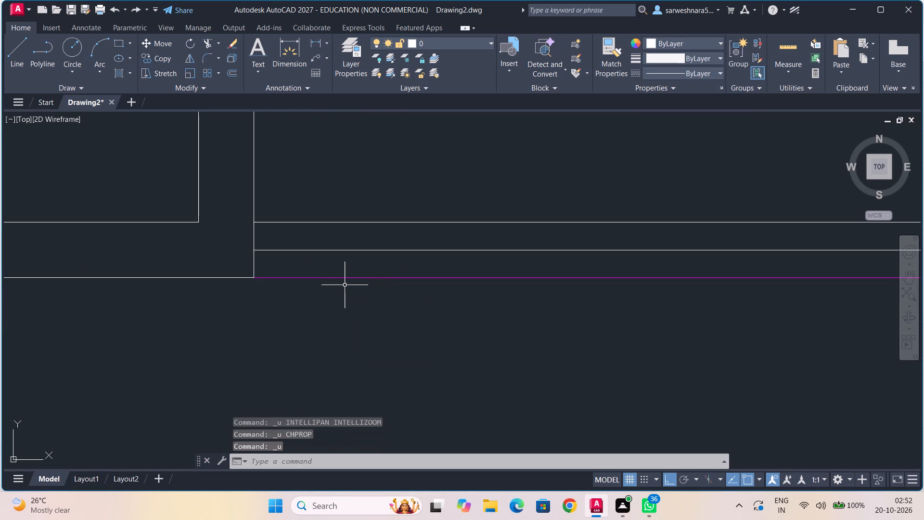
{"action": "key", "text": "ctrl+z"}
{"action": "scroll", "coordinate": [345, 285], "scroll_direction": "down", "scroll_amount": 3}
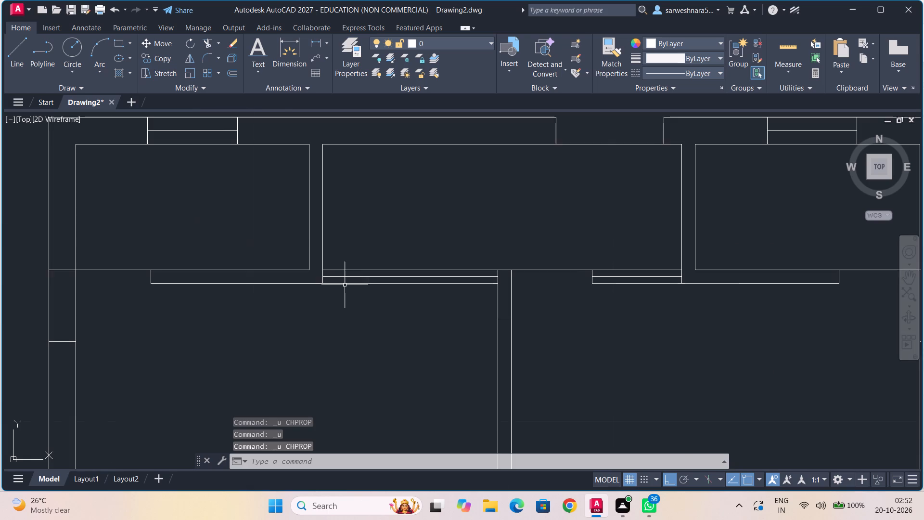
Examine the wall lines around the upper rooms and the wider floor plan.
{"action": "middle_click_drag", "start_coordinate": [345, 285], "coordinate": [491, 337]}
{"action": "middle_click_drag", "start_coordinate": [432, 280], "coordinate": [450, 300]}
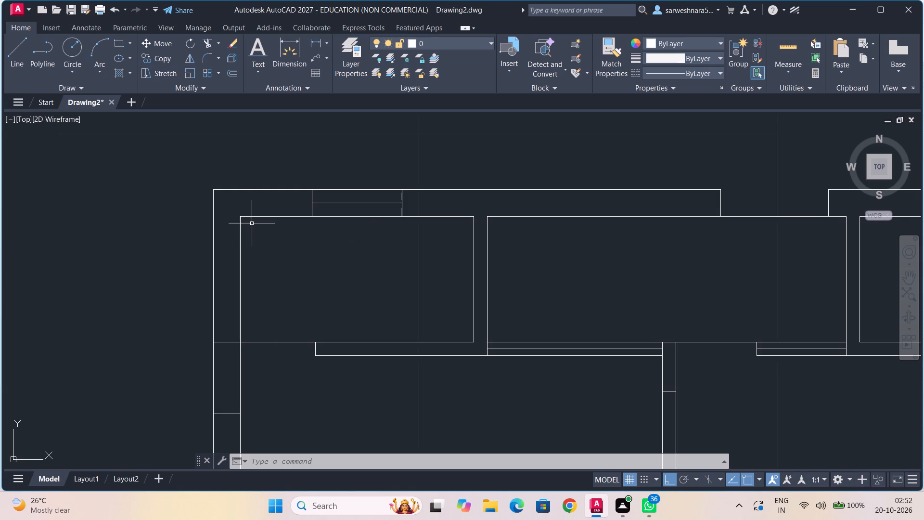
{"action": "scroll", "coordinate": [344, 305], "scroll_direction": "up", "scroll_amount": 2}
{"action": "middle_click_drag", "start_coordinate": [344, 305], "coordinate": [466, 272]}
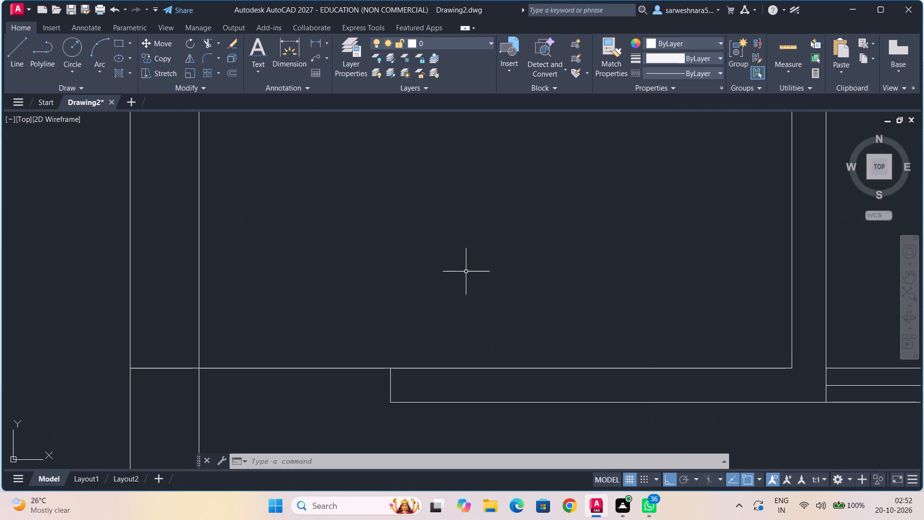
{"action": "scroll", "coordinate": [296, 316], "scroll_direction": "down", "scroll_amount": 2}
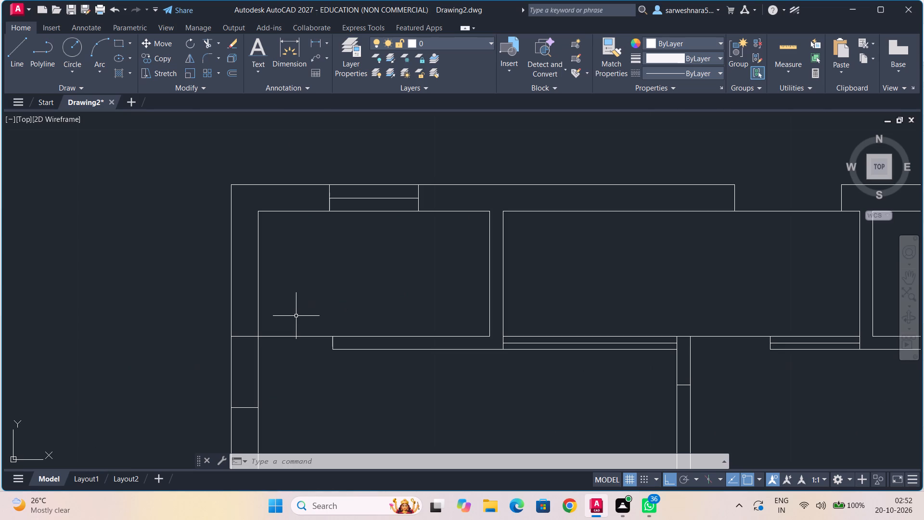
{"action": "scroll", "coordinate": [296, 316], "scroll_direction": "down", "scroll_amount": 1}
{"action": "middle_click_drag", "start_coordinate": [296, 316], "coordinate": [244, 239]}
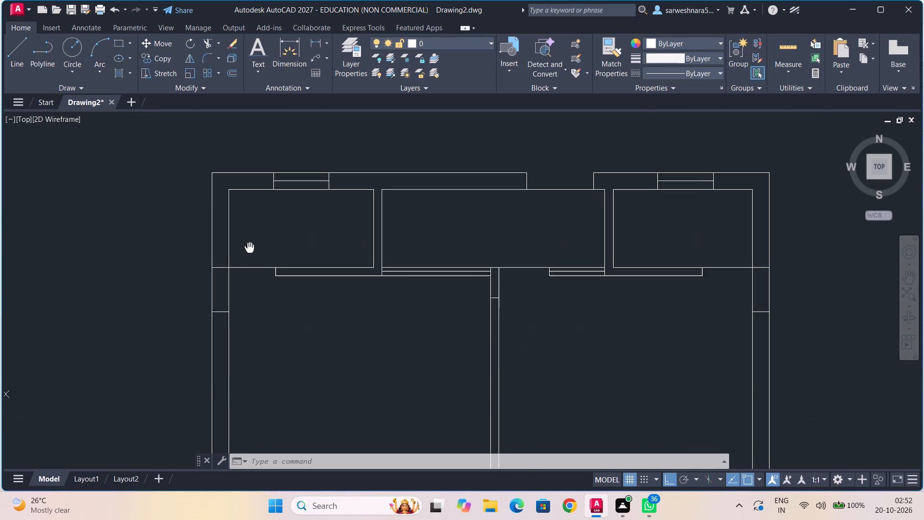
{"action": "middle_click_drag", "start_coordinate": [244, 239], "coordinate": [234, 212]}
{"action": "scroll", "coordinate": [233, 211], "scroll_direction": "down", "scroll_amount": 1}
Start a solid hatch in colour 0,0,0 and fill the first plan's four columns at the large upper rooms' outer and dividing walls.
{"action": "left_click", "coordinate": [119, 71]}
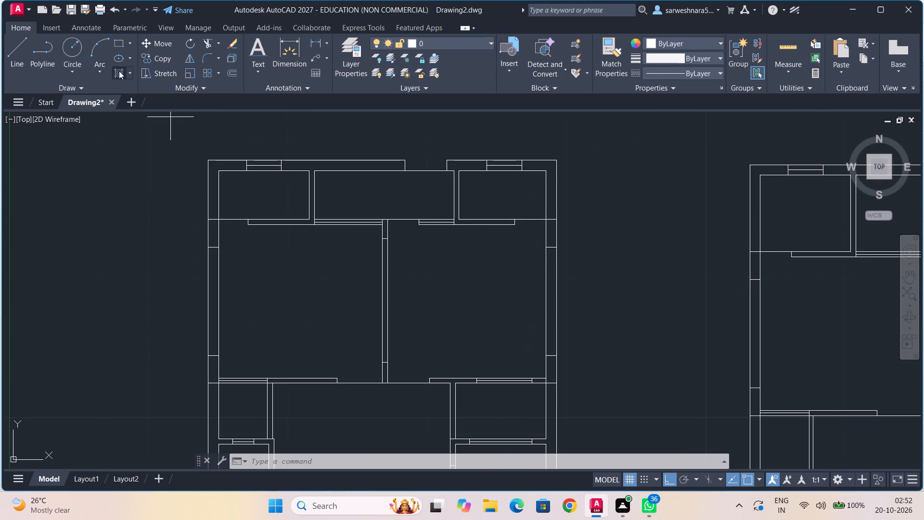
{"action": "left_click", "coordinate": [119, 56]}
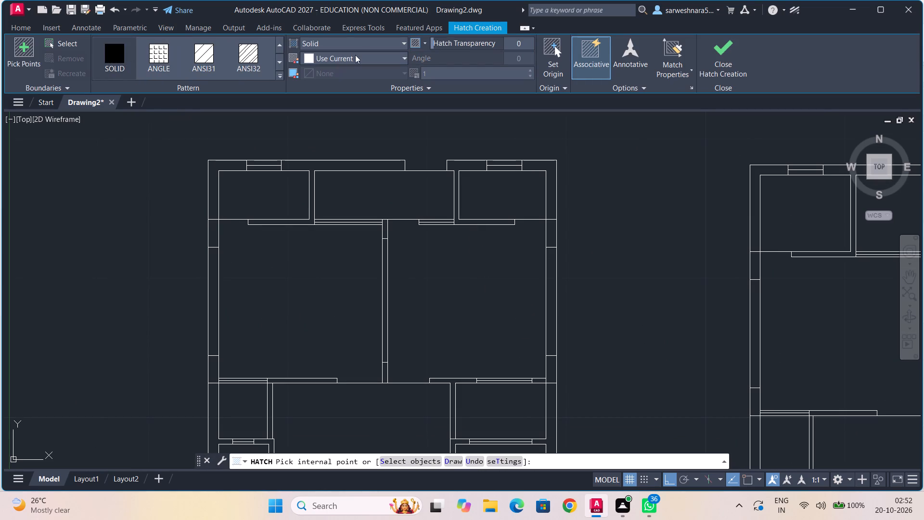
{"action": "left_click", "coordinate": [384, 43]}
{"action": "left_click", "coordinate": [379, 44]}
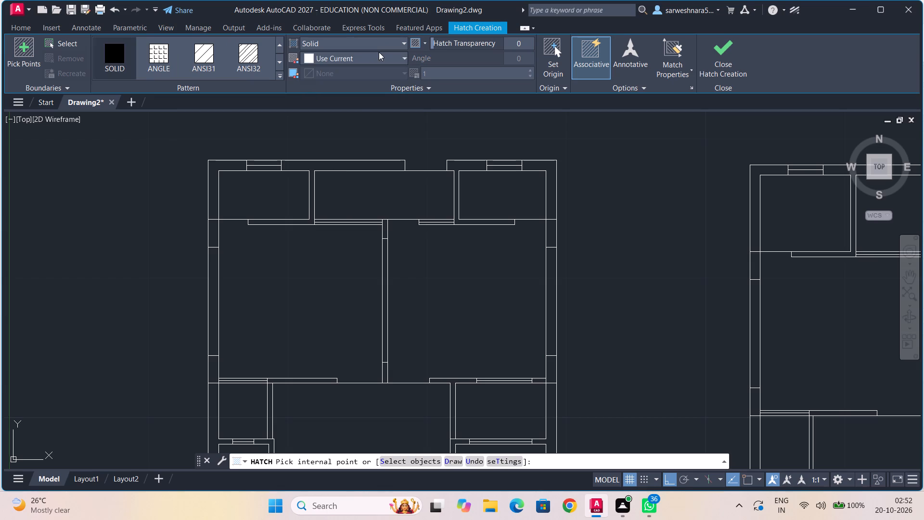
{"action": "left_click", "coordinate": [379, 52]}
{"action": "left_click", "coordinate": [379, 56]}
{"action": "left_click", "coordinate": [378, 56]}
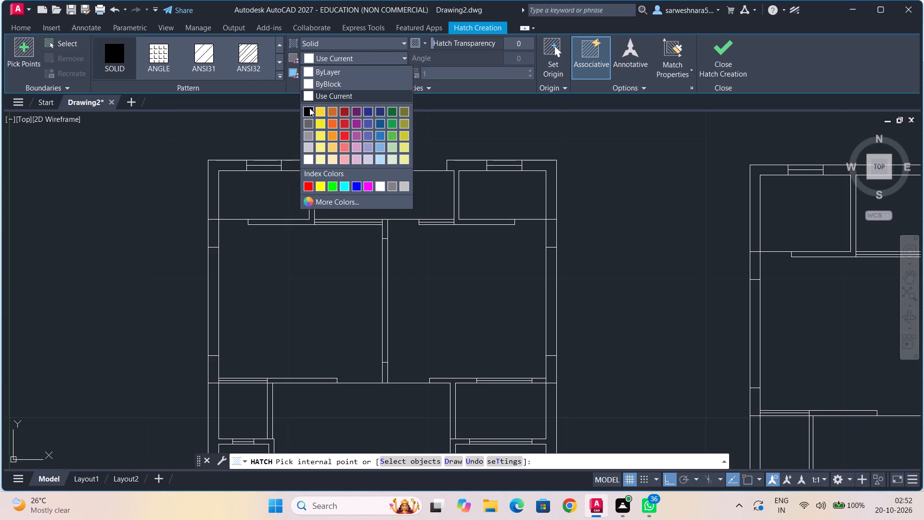
{"action": "left_click", "coordinate": [309, 108]}
{"action": "left_click", "coordinate": [212, 236]}
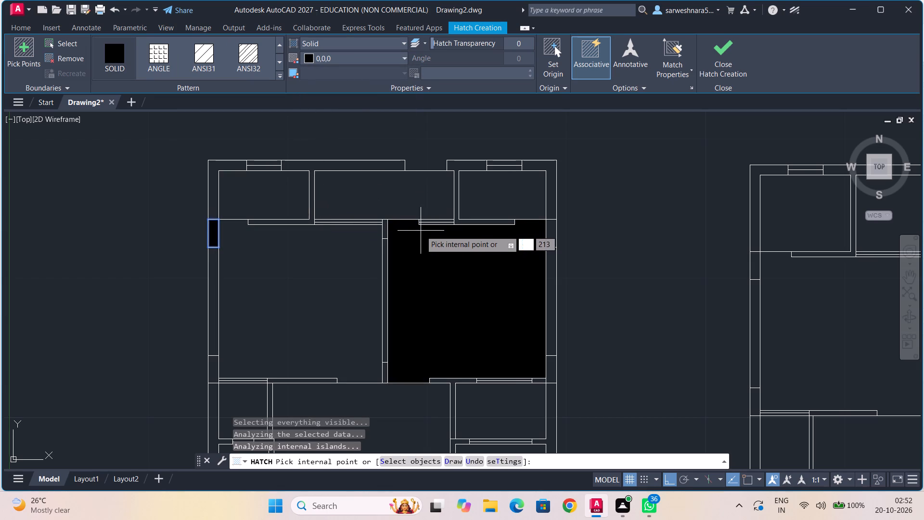
{"action": "left_click", "coordinate": [385, 229]}
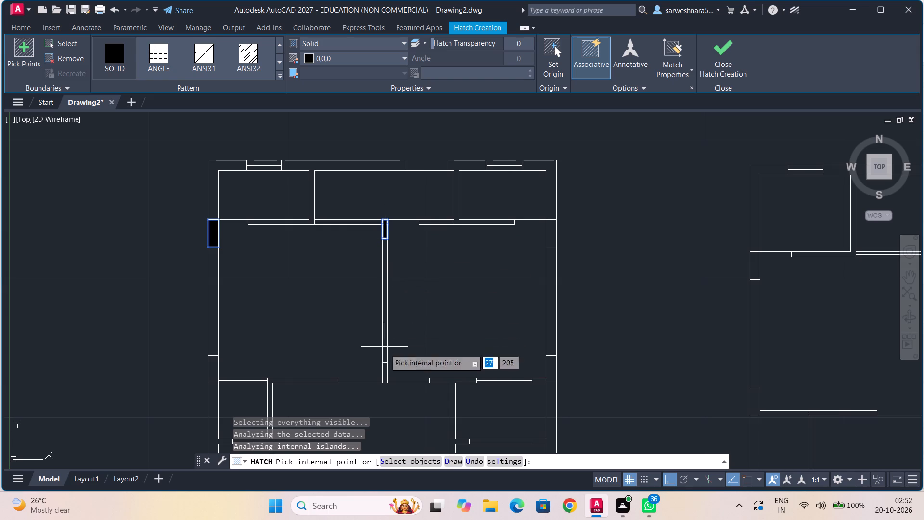
{"action": "left_click", "coordinate": [385, 376]}
{"action": "middle_click_drag", "start_coordinate": [435, 305], "coordinate": [398, 300]}
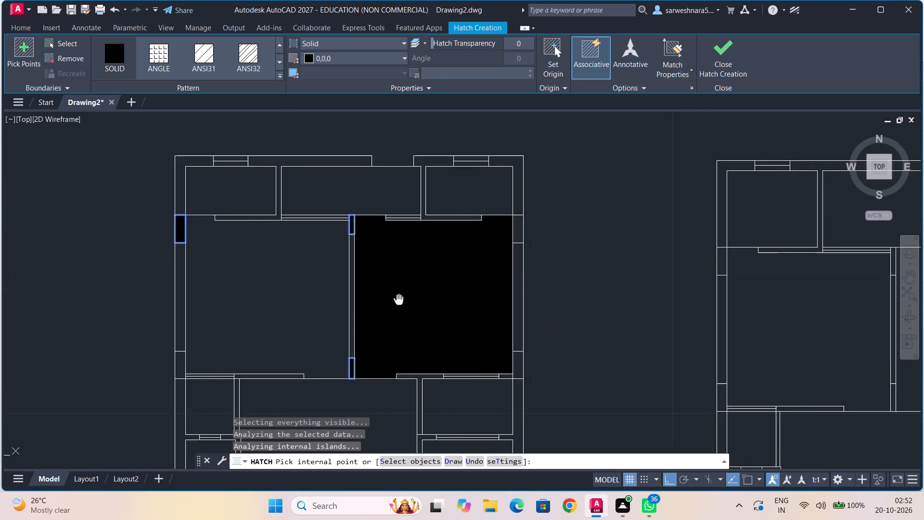
{"action": "middle_click_drag", "start_coordinate": [398, 300], "coordinate": [353, 301]}
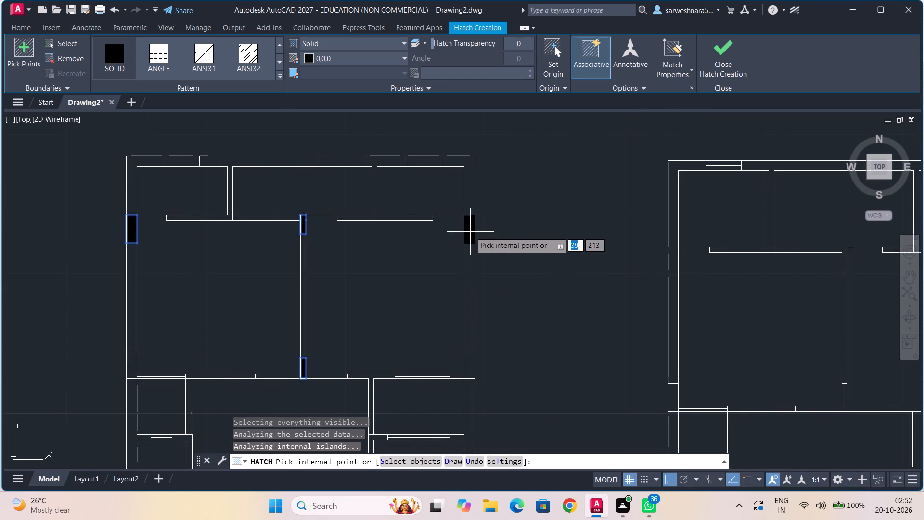
{"action": "left_click", "coordinate": [470, 232]}
Hatch the first plan's outer-wall columns below the large rooms and level with the staircase, plus the inner-wall column beside the stairs.
{"action": "middle_click_drag", "start_coordinate": [388, 321], "coordinate": [466, 273]}
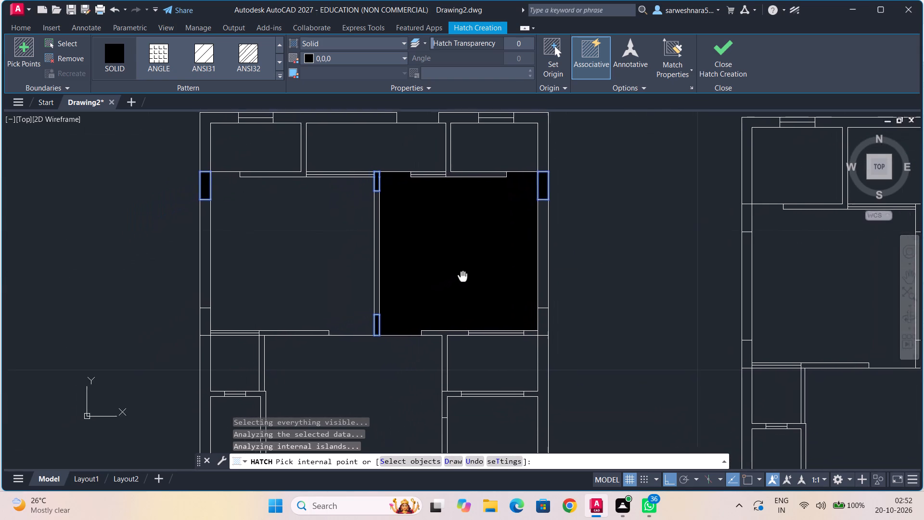
{"action": "middle_click_drag", "start_coordinate": [466, 273], "coordinate": [480, 255]}
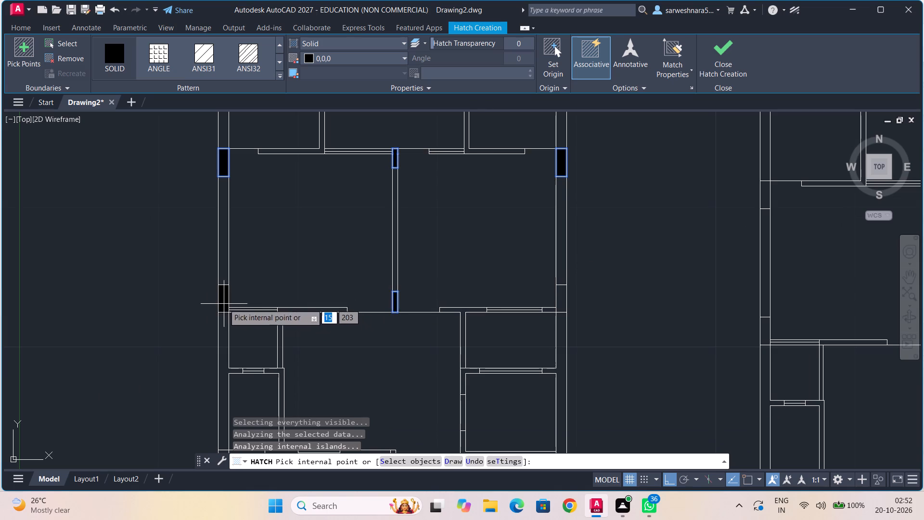
{"action": "left_click", "coordinate": [224, 304]}
{"action": "middle_click_drag", "start_coordinate": [377, 389], "coordinate": [398, 238]}
{"action": "left_click", "coordinate": [244, 317]}
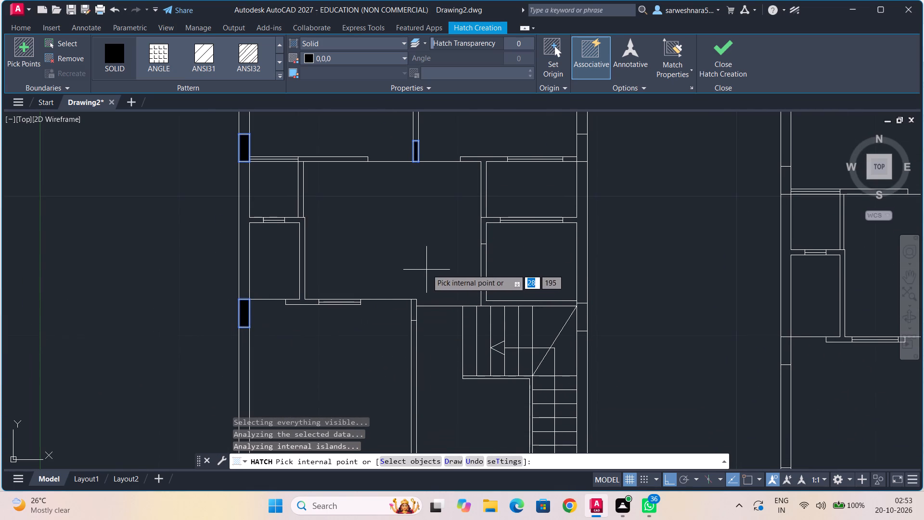
{"action": "left_click", "coordinate": [415, 313]}
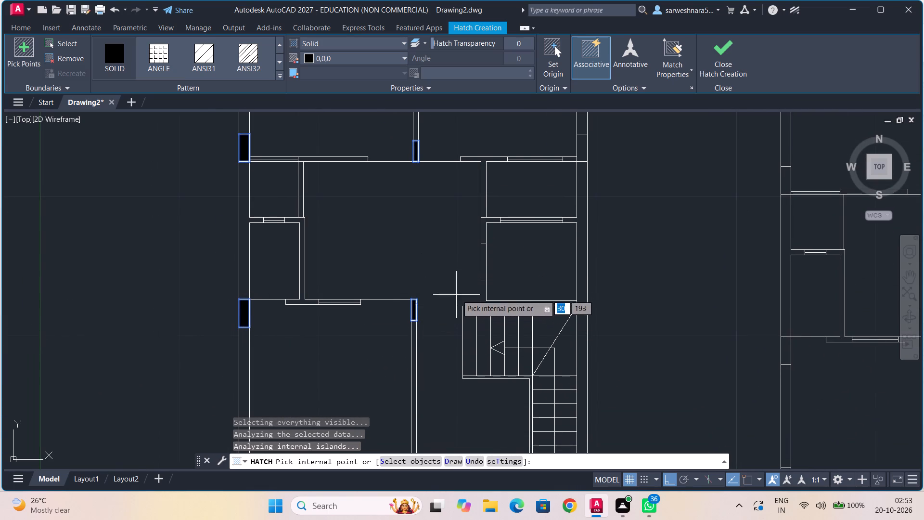
{"action": "middle_click_drag", "start_coordinate": [457, 285], "coordinate": [303, 293]}
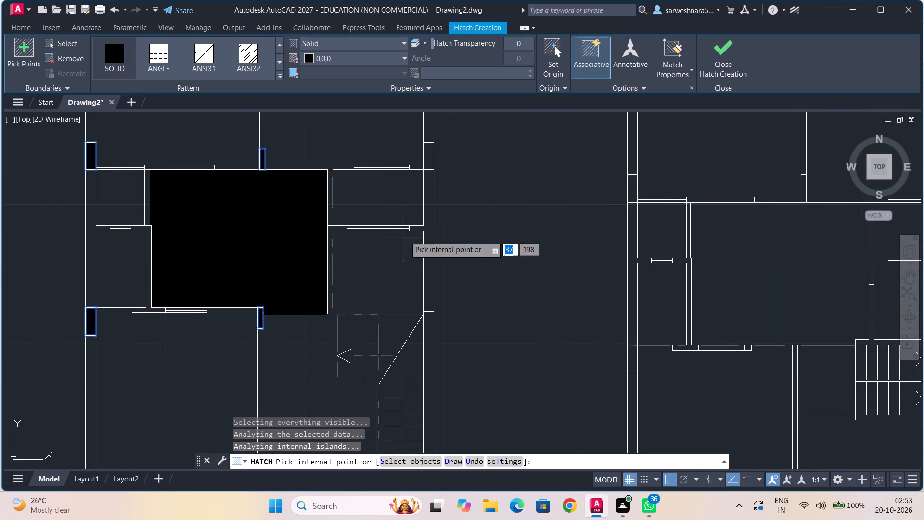
{"action": "left_click", "coordinate": [429, 166]}
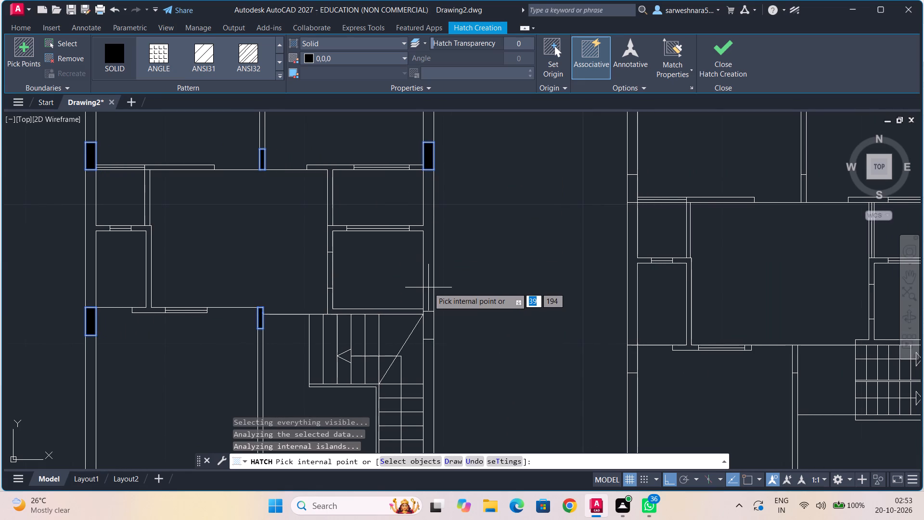
{"action": "left_click", "coordinate": [429, 328]}
Hatch the three columns along the first plan's bottom edge, at both outer walls and the middle wall.
{"action": "middle_click_drag", "start_coordinate": [351, 360], "coordinate": [404, 218]}
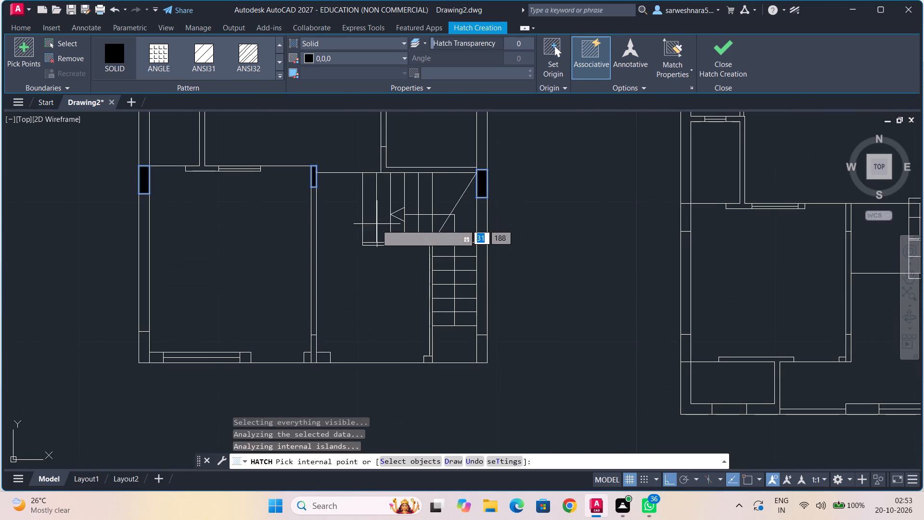
{"action": "left_click", "coordinate": [313, 348]}
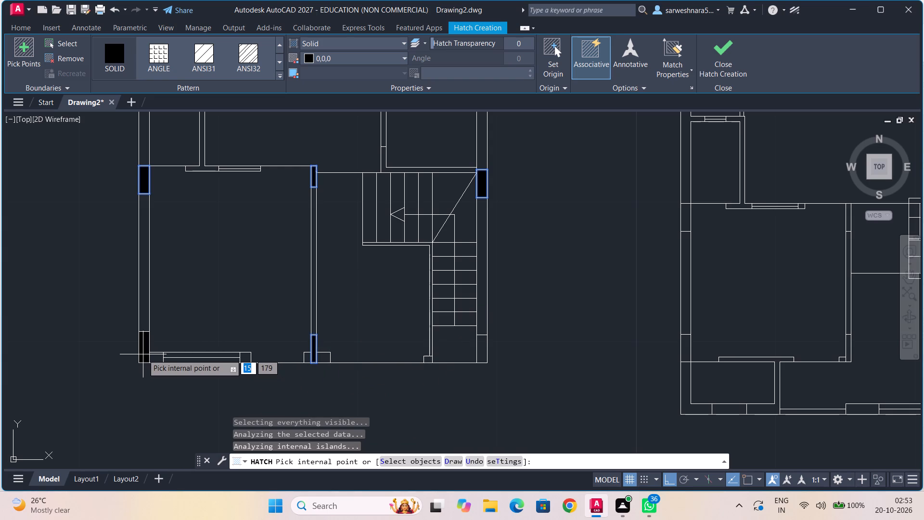
{"action": "left_click", "coordinate": [143, 354]}
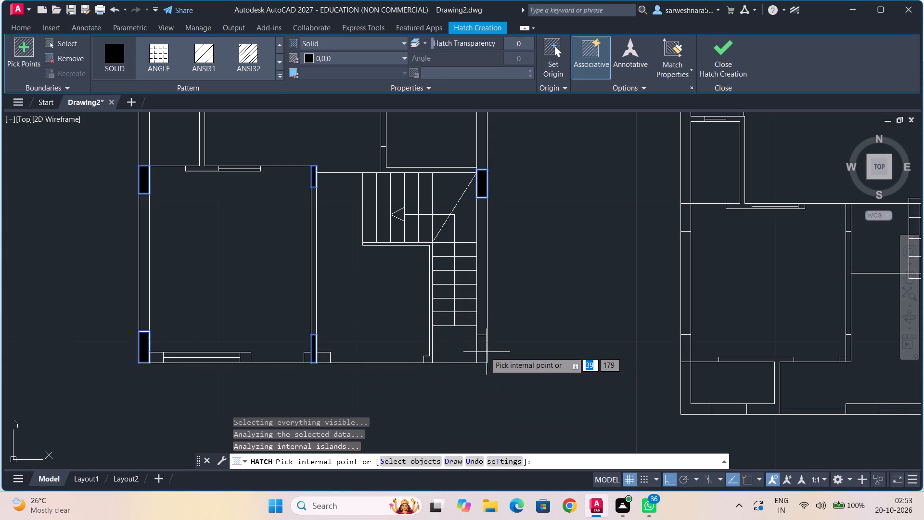
{"action": "left_click", "coordinate": [484, 351]}
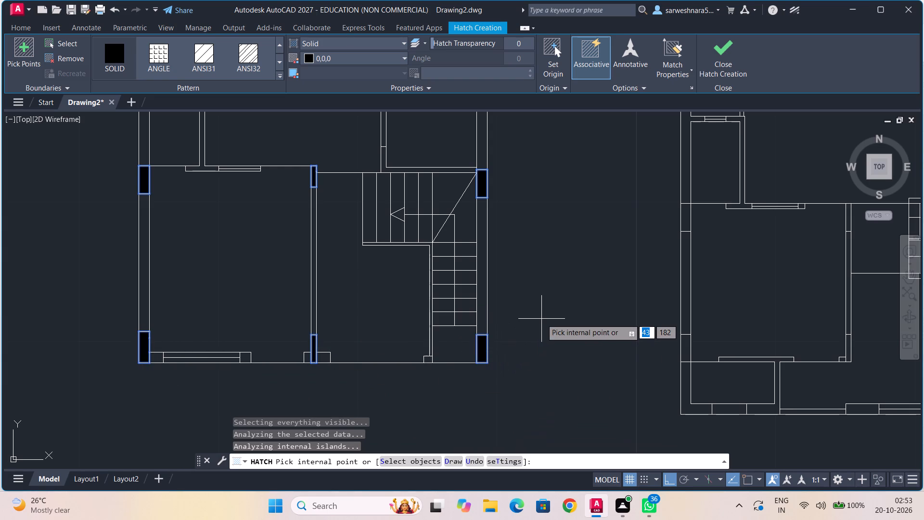
Hatch the second plan's two left outer-wall columns, beside the upper and lower corners of its lower-left room.
{"action": "middle_click_drag", "start_coordinate": [542, 319], "coordinate": [386, 304]}
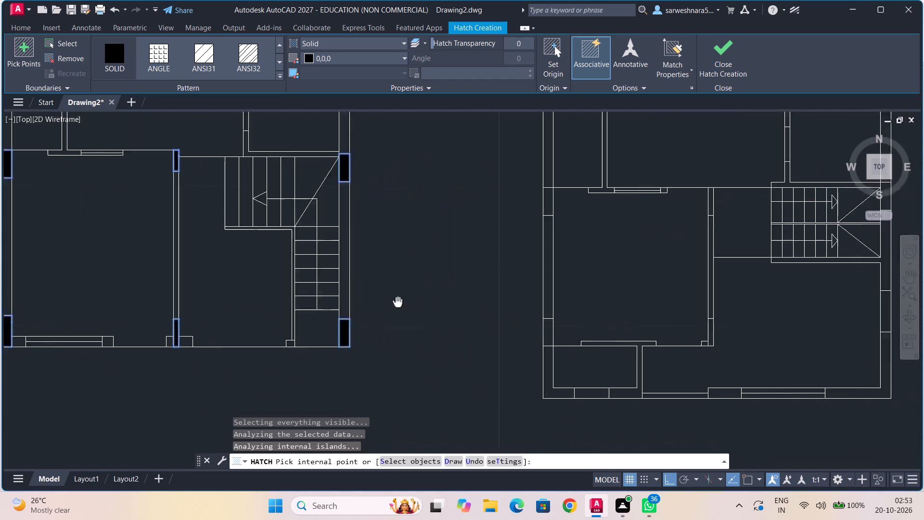
{"action": "middle_click_drag", "start_coordinate": [386, 304], "coordinate": [280, 307]}
{"action": "left_click", "coordinate": [423, 340]}
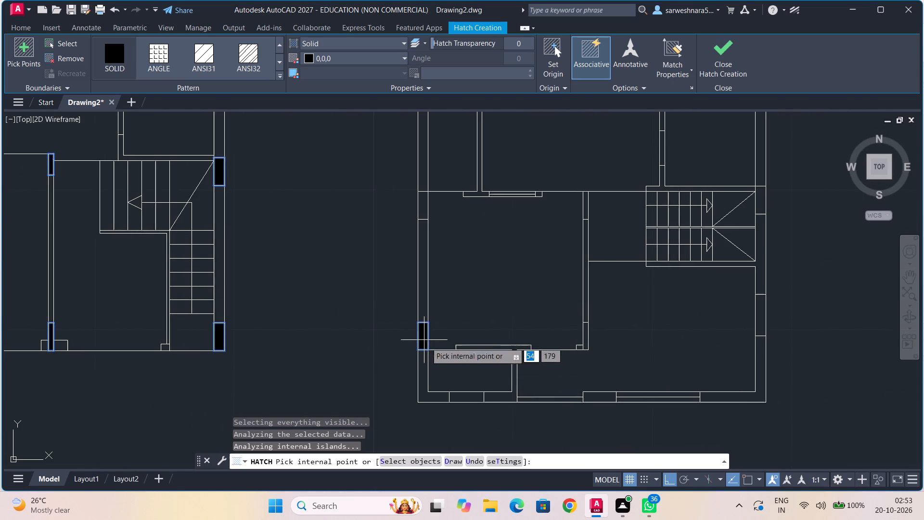
{"action": "middle_click_drag", "start_coordinate": [463, 282], "coordinate": [464, 415]}
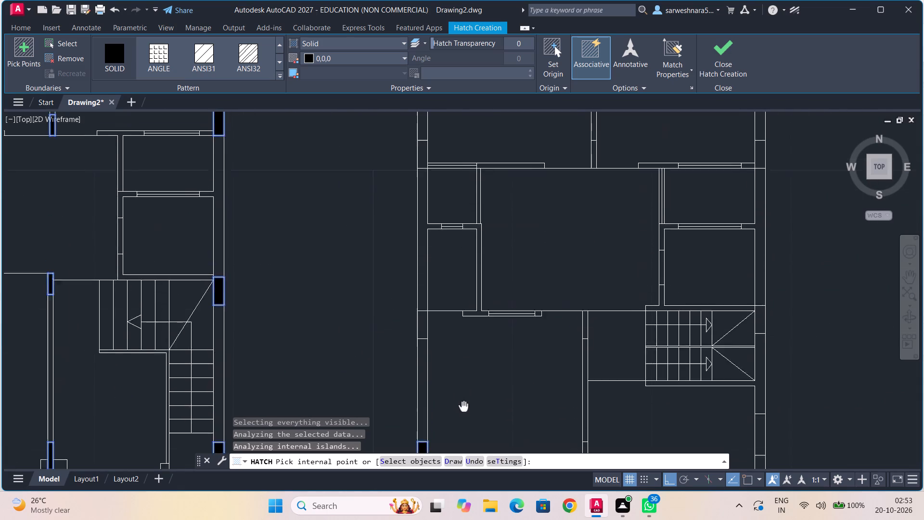
{"action": "middle_click_drag", "start_coordinate": [464, 415], "coordinate": [464, 420]}
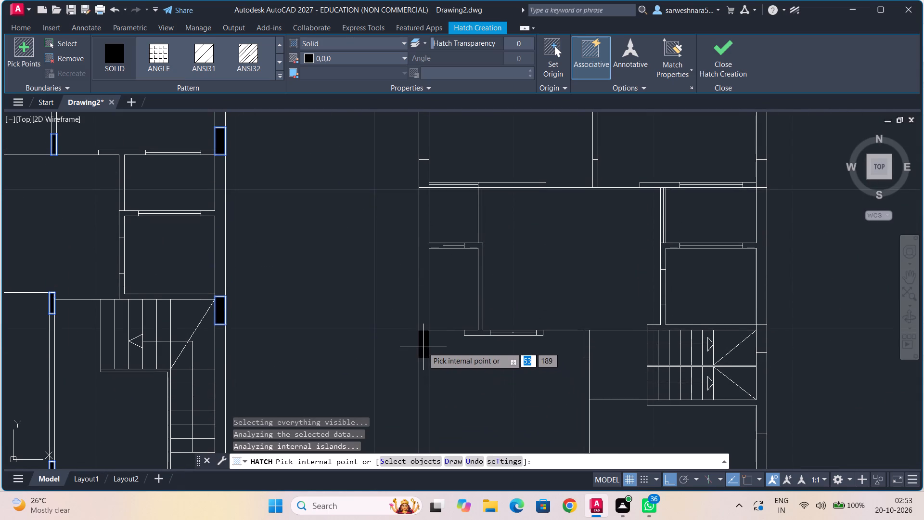
{"action": "left_click", "coordinate": [423, 347]}
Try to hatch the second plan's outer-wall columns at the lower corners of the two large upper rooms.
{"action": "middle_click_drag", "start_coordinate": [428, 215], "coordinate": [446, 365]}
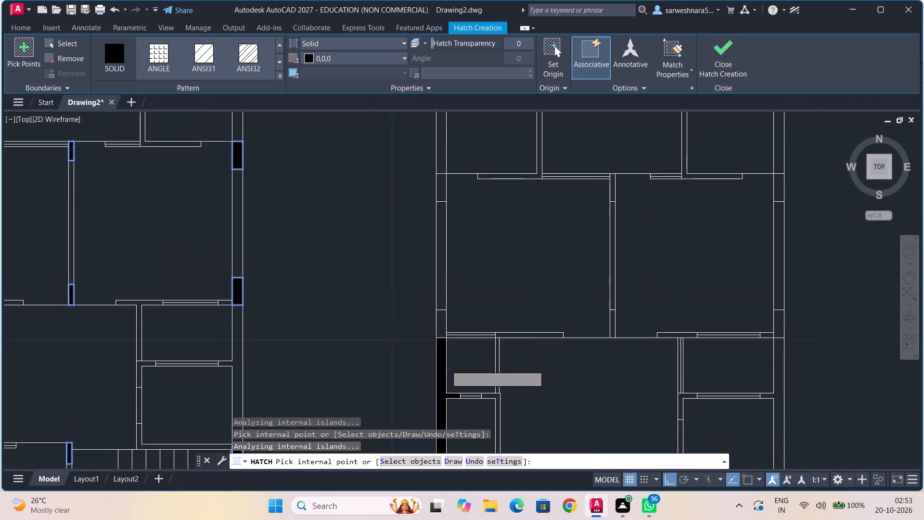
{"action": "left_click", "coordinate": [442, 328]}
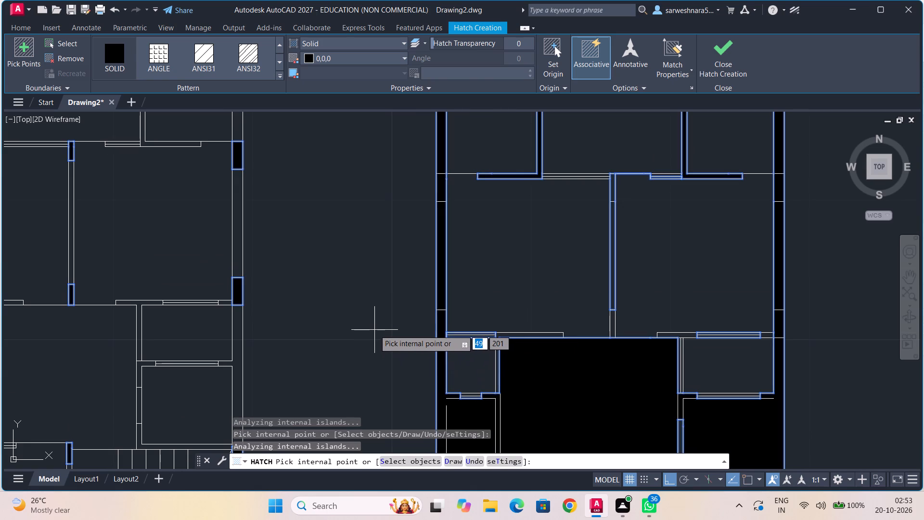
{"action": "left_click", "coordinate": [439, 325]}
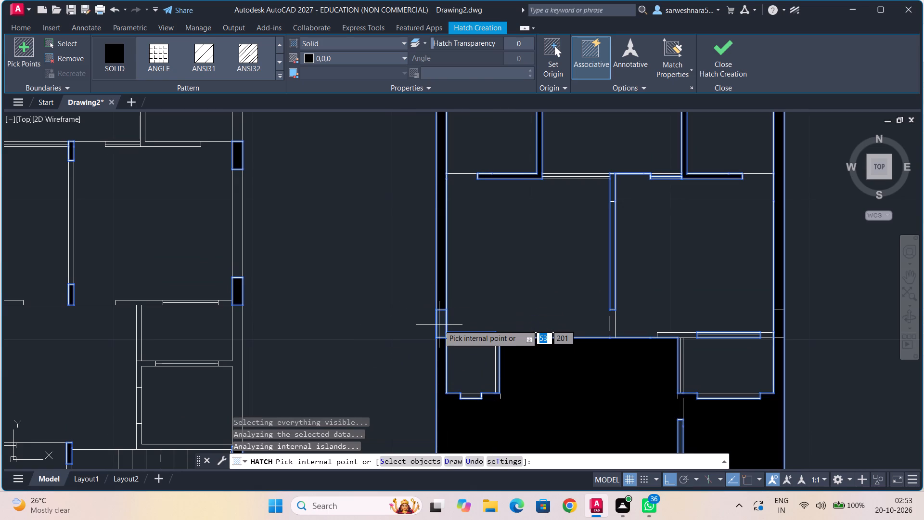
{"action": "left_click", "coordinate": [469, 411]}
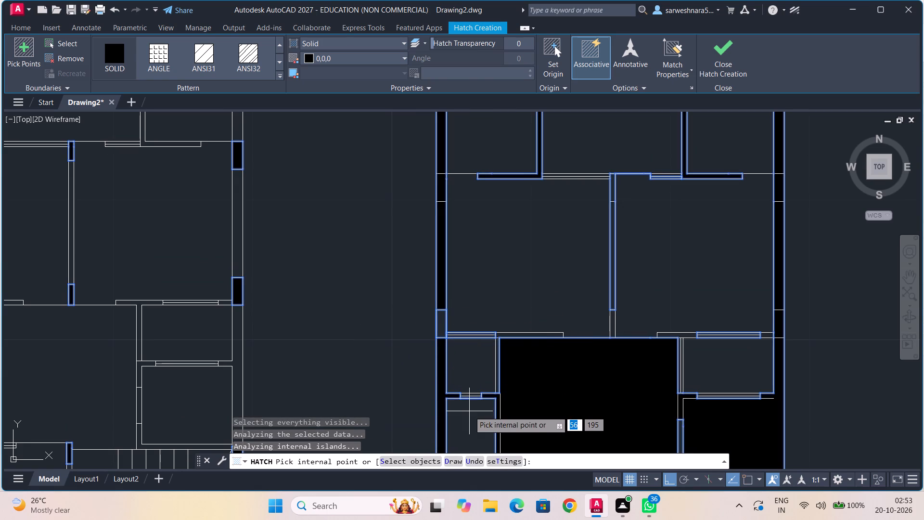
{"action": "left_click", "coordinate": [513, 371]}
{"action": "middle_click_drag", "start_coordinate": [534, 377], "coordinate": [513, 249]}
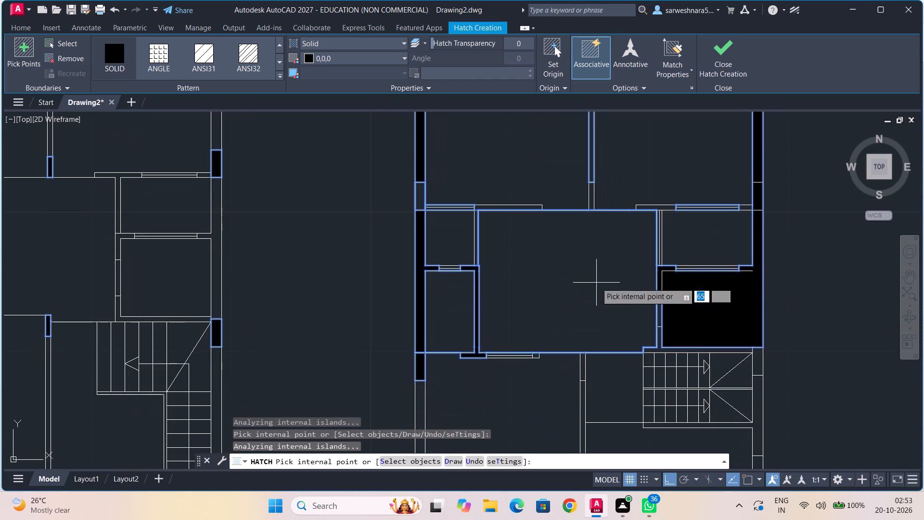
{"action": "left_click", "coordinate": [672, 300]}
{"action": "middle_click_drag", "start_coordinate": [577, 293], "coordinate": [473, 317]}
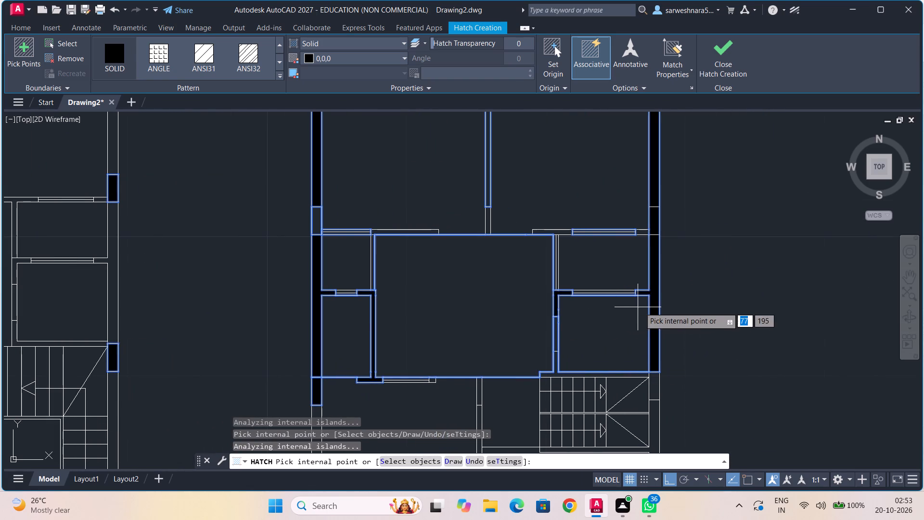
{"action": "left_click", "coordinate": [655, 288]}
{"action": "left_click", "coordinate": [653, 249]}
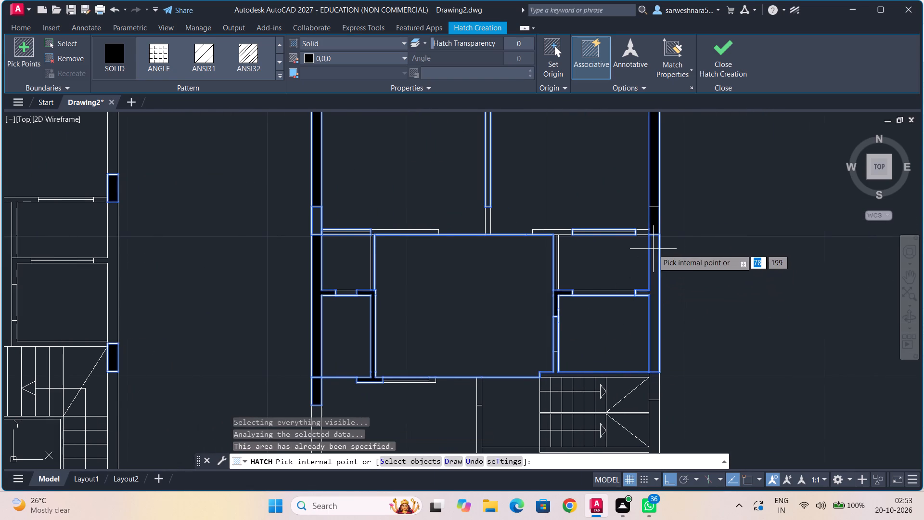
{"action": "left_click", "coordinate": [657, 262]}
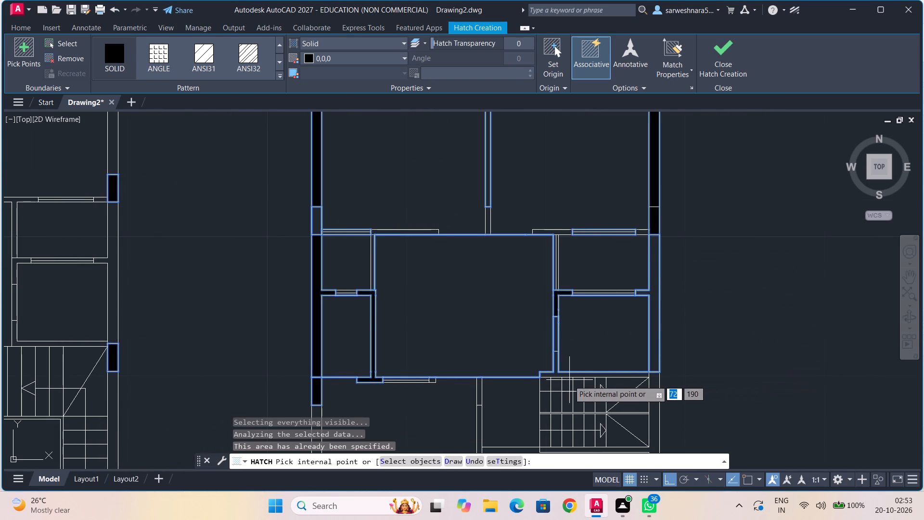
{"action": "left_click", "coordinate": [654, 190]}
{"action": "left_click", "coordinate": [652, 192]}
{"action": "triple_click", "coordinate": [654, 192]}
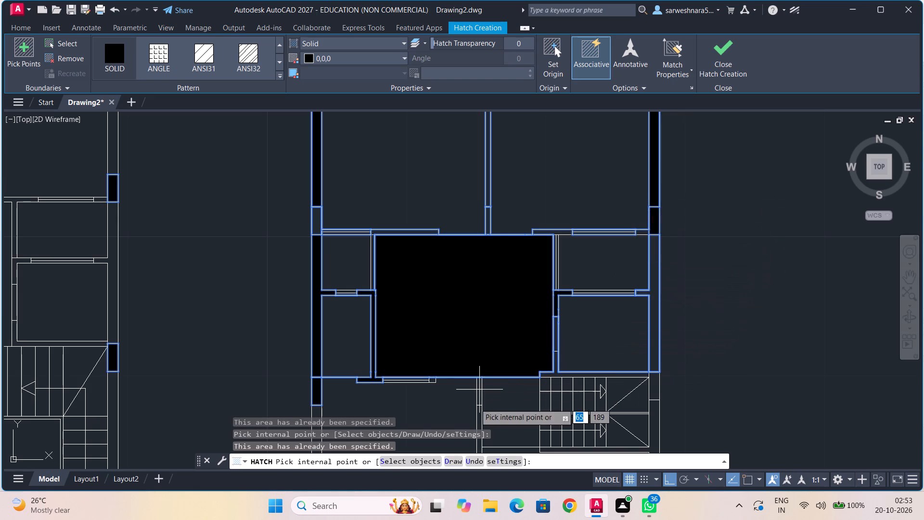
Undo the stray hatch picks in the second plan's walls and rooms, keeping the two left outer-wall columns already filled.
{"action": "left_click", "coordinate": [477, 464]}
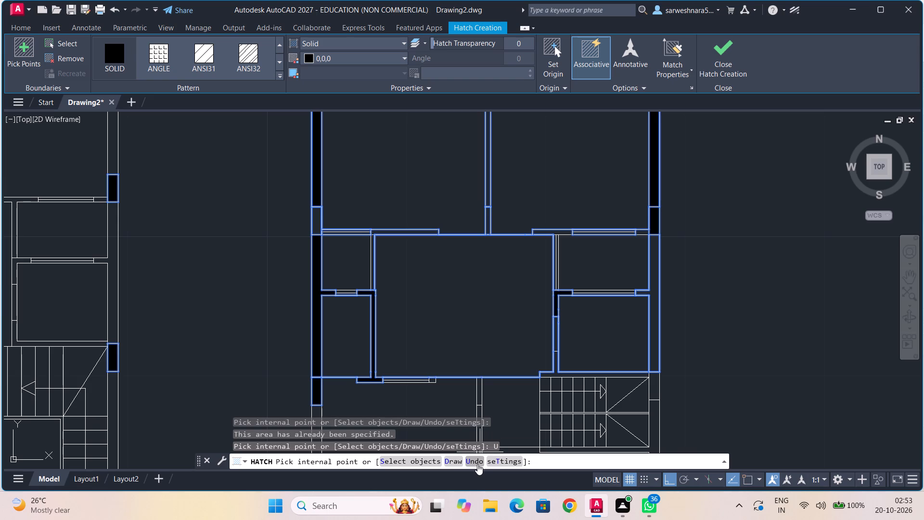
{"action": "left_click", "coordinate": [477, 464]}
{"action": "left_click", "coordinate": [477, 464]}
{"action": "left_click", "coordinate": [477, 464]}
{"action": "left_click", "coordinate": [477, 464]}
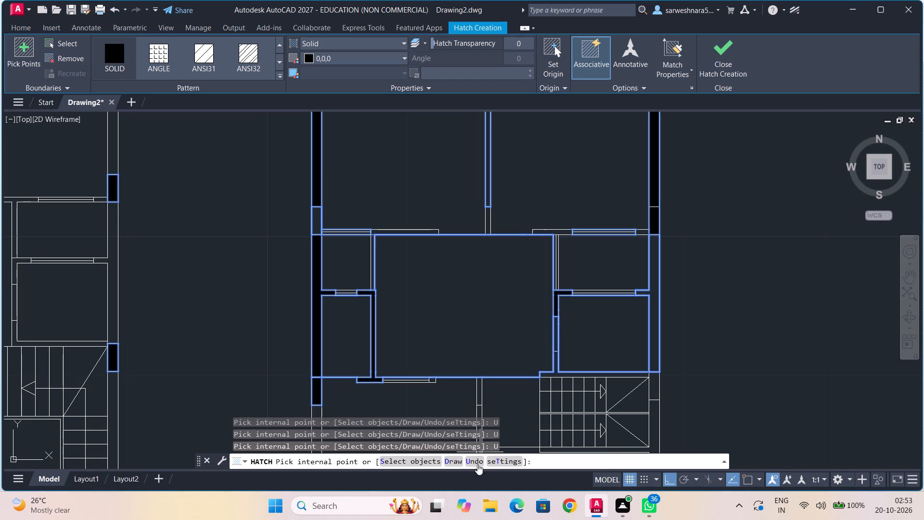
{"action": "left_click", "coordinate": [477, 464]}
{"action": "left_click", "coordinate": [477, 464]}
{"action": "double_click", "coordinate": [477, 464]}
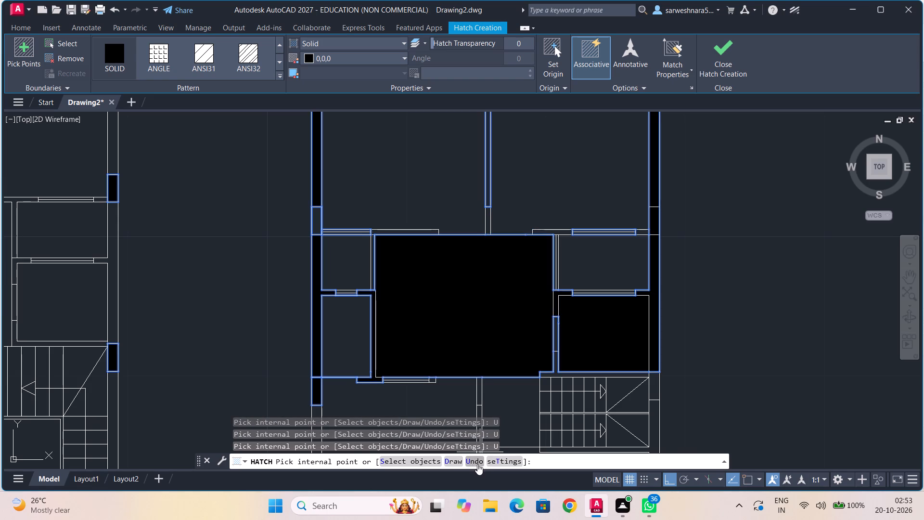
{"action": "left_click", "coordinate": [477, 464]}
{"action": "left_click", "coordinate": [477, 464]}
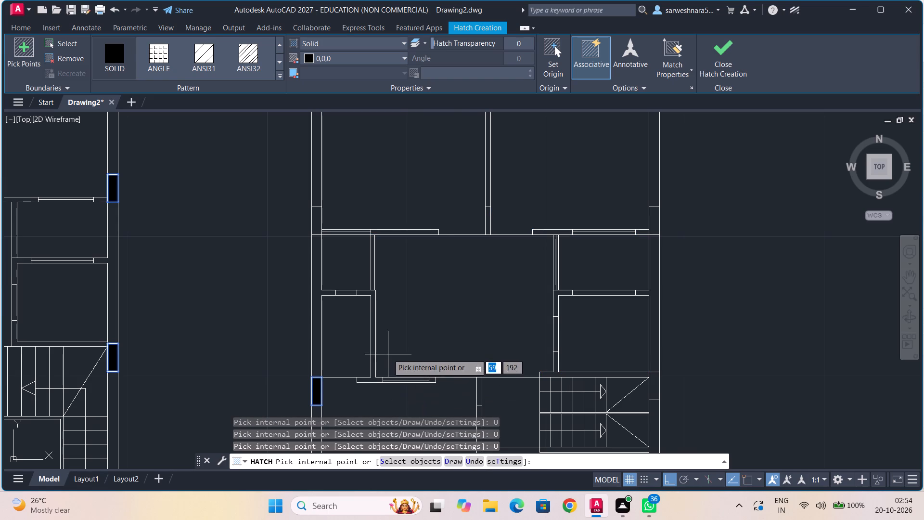
Hatch the second plan's six columns at the upper and lower ends of the large upper rooms' outer and dividing walls.
{"action": "middle_click_drag", "start_coordinate": [378, 338], "coordinate": [426, 439]}
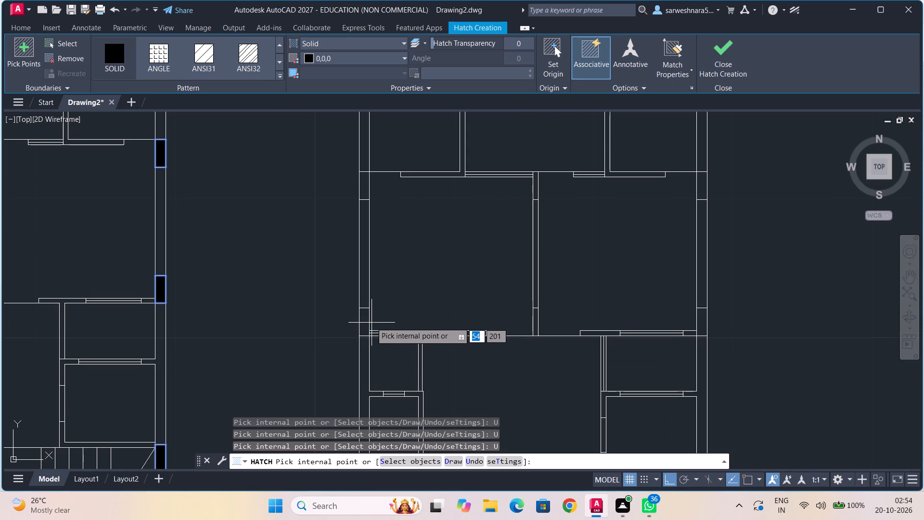
{"action": "left_click", "coordinate": [363, 320]}
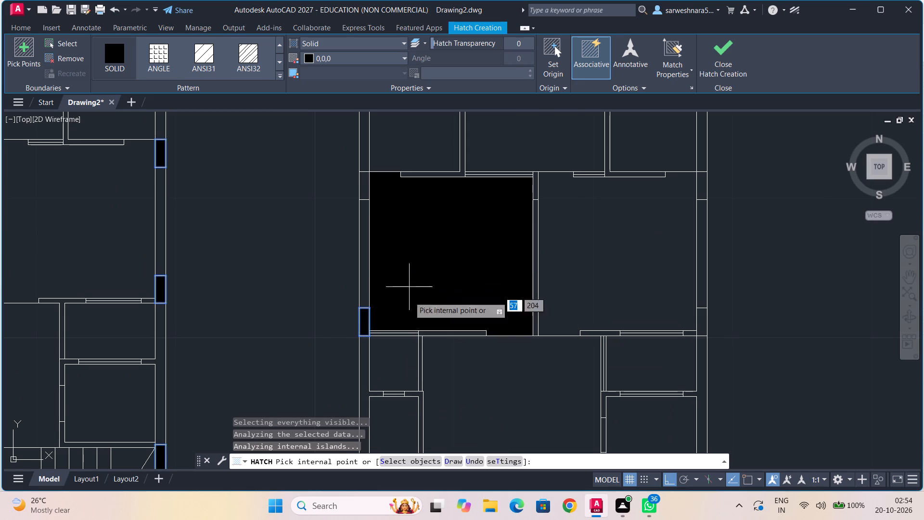
{"action": "middle_click_drag", "start_coordinate": [412, 334], "coordinate": [428, 390]}
{"action": "left_click", "coordinate": [380, 246]}
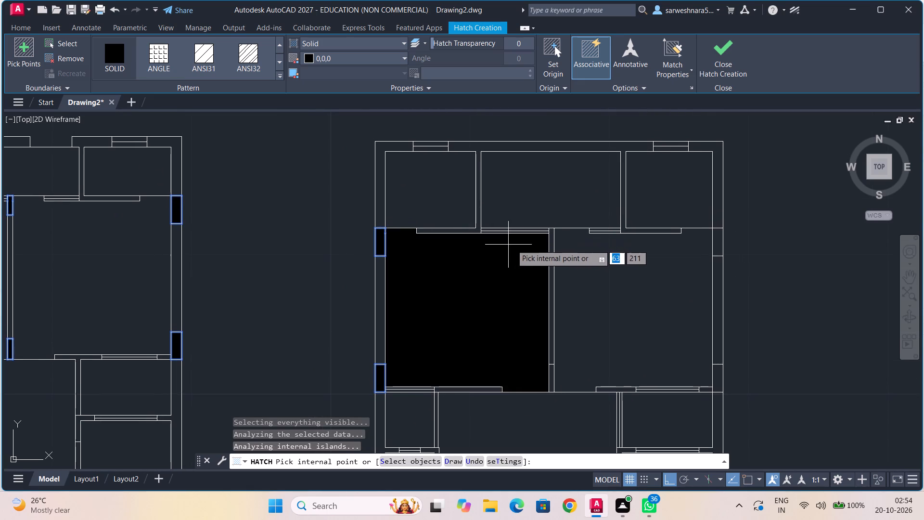
{"action": "left_click", "coordinate": [551, 246]}
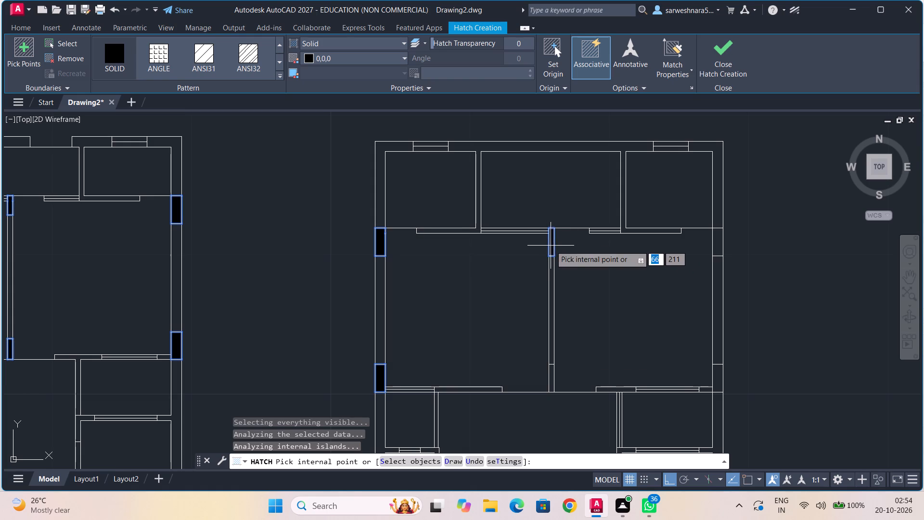
{"action": "left_click", "coordinate": [552, 377]}
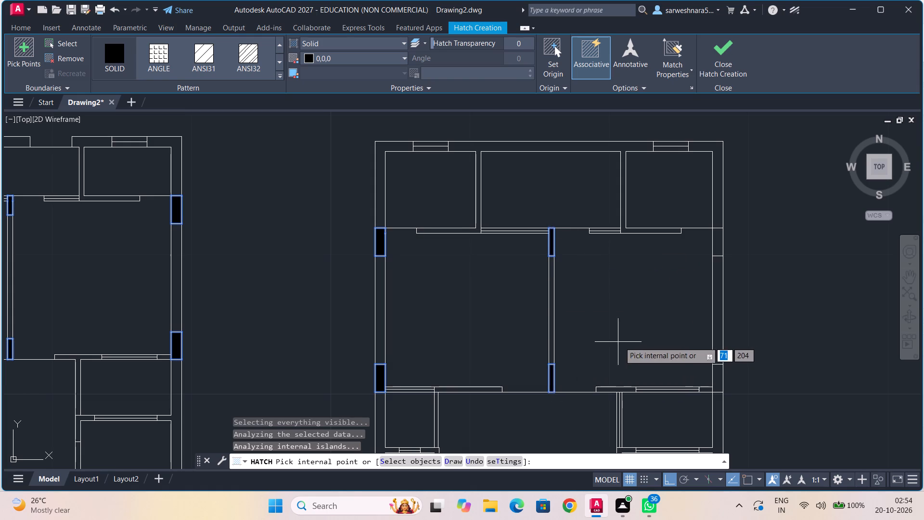
{"action": "middle_click_drag", "start_coordinate": [626, 340], "coordinate": [520, 361]}
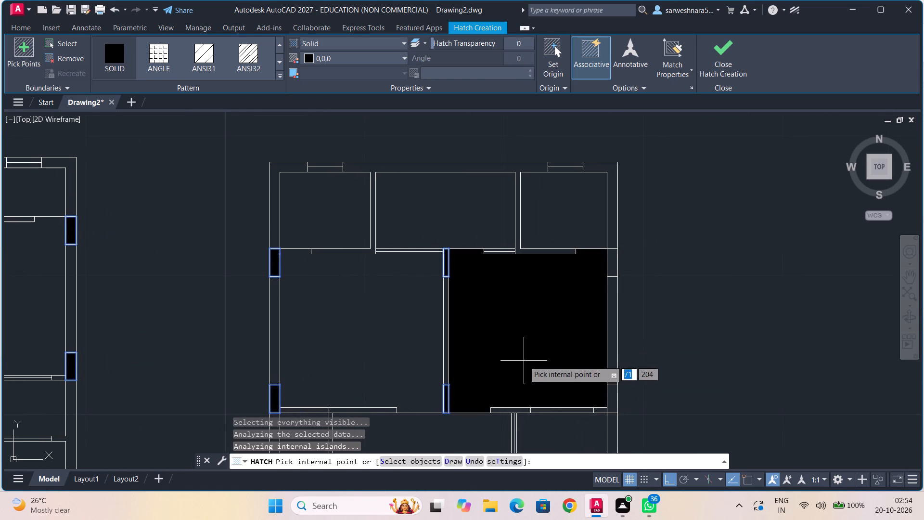
{"action": "left_click", "coordinate": [612, 262]}
{"action": "middle_click_drag", "start_coordinate": [534, 358], "coordinate": [521, 286]}
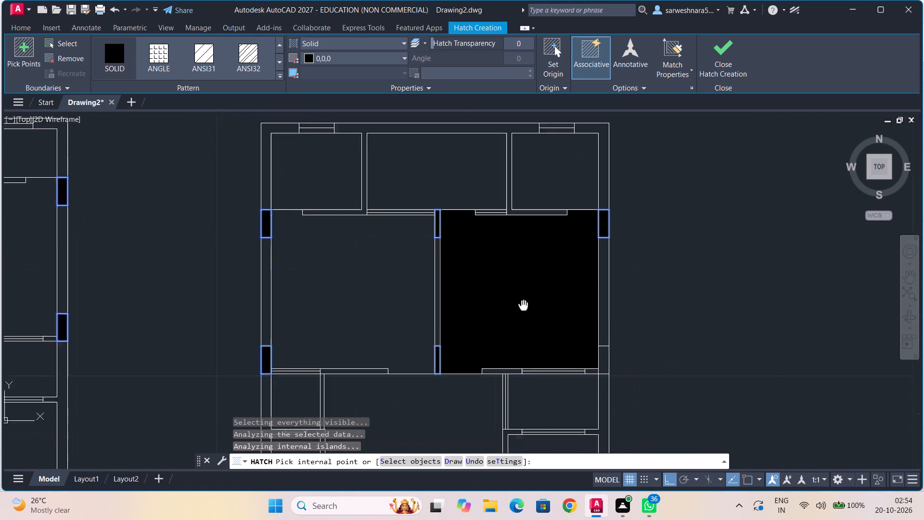
{"action": "middle_click_drag", "start_coordinate": [521, 286], "coordinate": [521, 255]}
{"action": "left_click", "coordinate": [599, 297]}
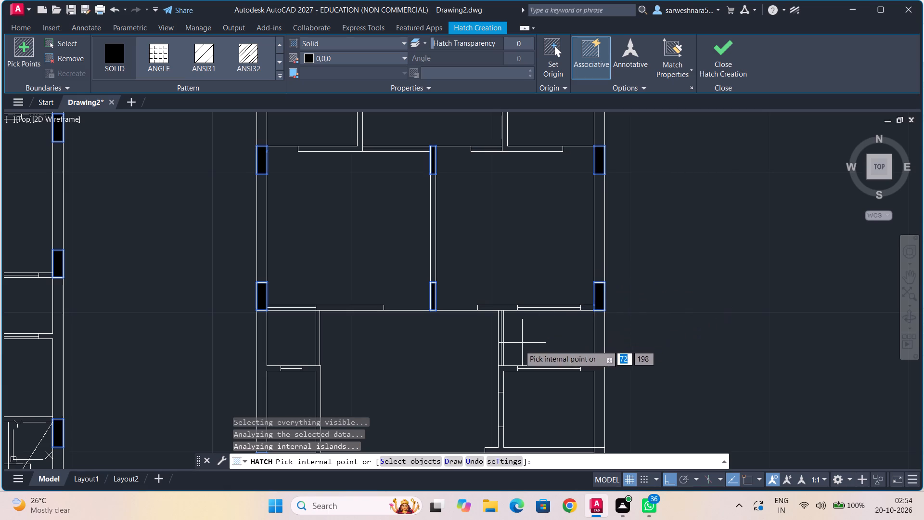
Hatch the second plan's two inner-wall columns beside the lower-left room and the right outer-wall columns beside and below the staircase, then finish the hatch.
{"action": "middle_click_drag", "start_coordinate": [526, 364], "coordinate": [582, 177]}
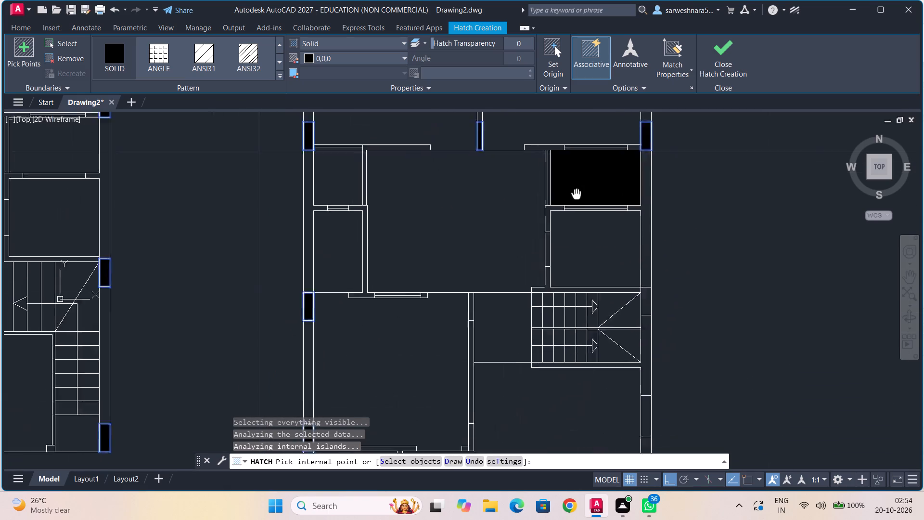
{"action": "middle_click_drag", "start_coordinate": [582, 177], "coordinate": [582, 176]}
{"action": "left_click", "coordinate": [479, 276]}
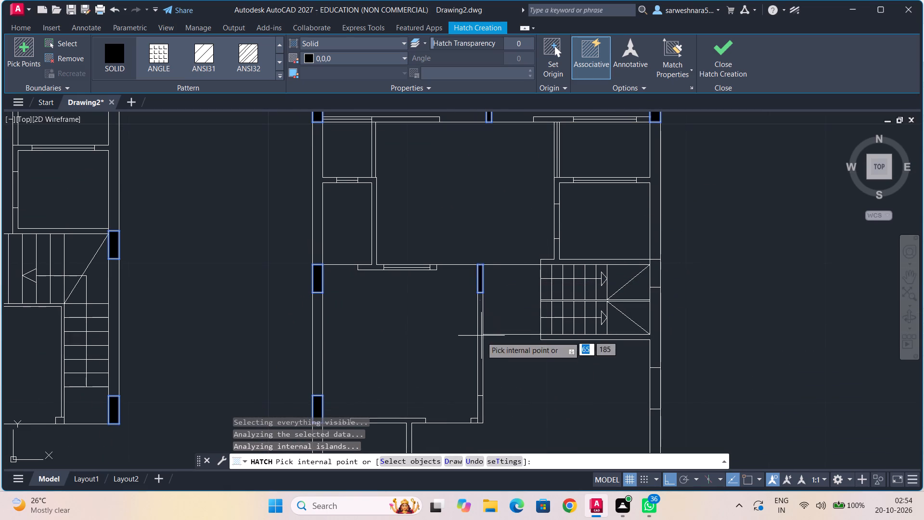
{"action": "left_click", "coordinate": [481, 407]}
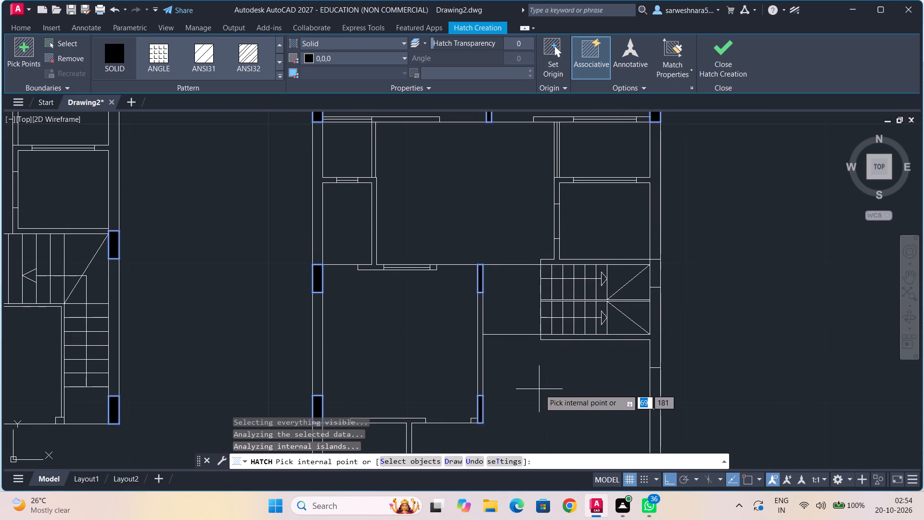
{"action": "left_click", "coordinate": [654, 278]}
{"action": "middle_click_drag", "start_coordinate": [599, 390], "coordinate": [598, 390]}
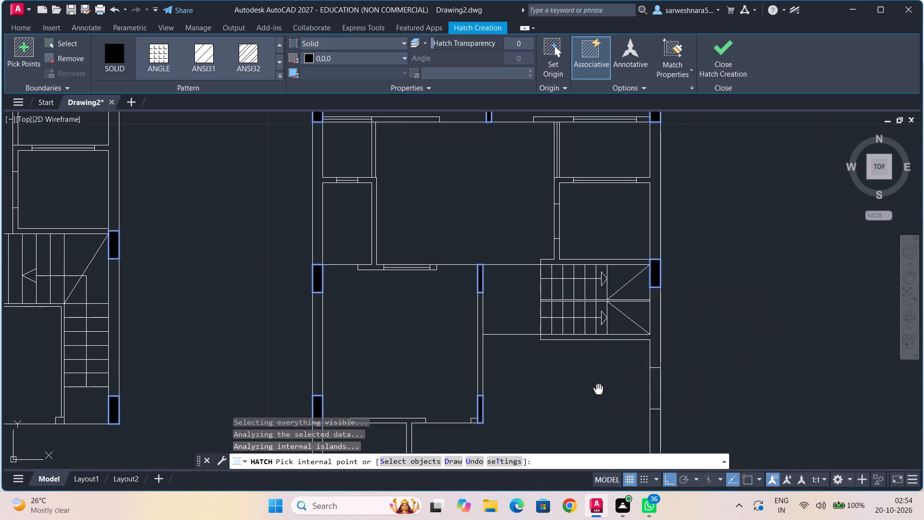
{"action": "middle_click_drag", "start_coordinate": [598, 390], "coordinate": [513, 288]}
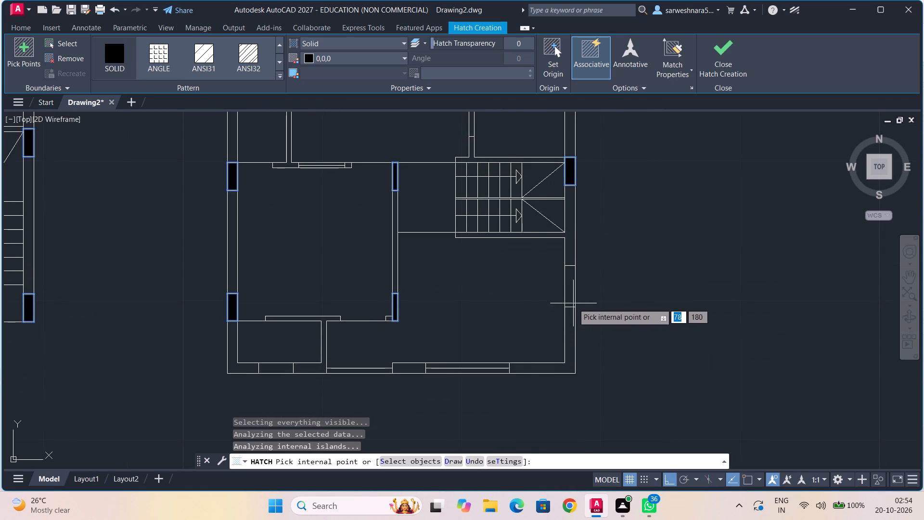
{"action": "left_click", "coordinate": [573, 303]}
{"action": "scroll", "coordinate": [469, 320], "scroll_direction": "down", "scroll_amount": 1}
{"action": "middle_click_drag", "start_coordinate": [471, 321], "coordinate": [511, 340]}
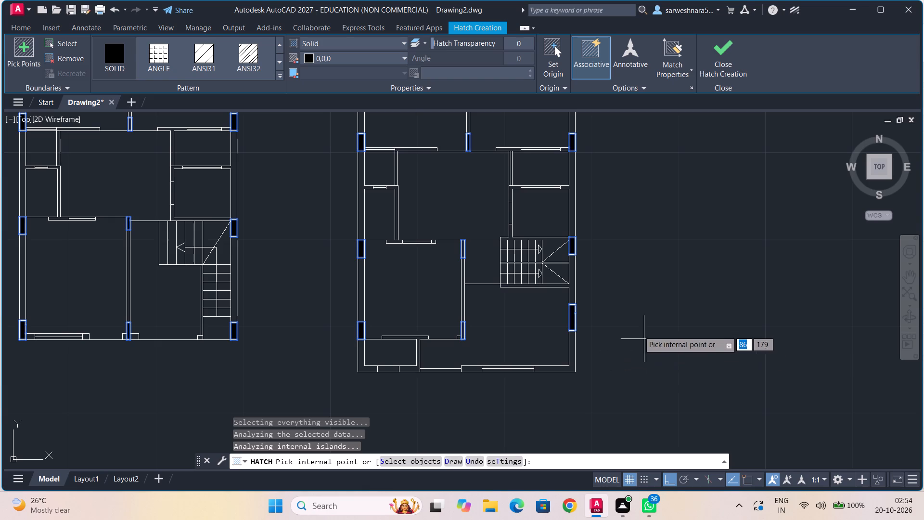
{"action": "middle_click_drag", "start_coordinate": [622, 304], "coordinate": [652, 432]}
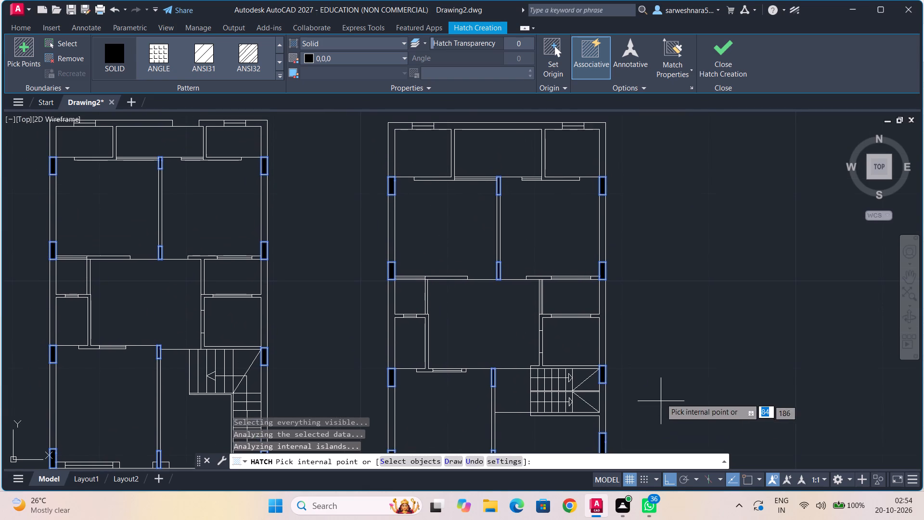
{"action": "scroll", "coordinate": [661, 396], "scroll_direction": "down", "scroll_amount": 1}
{"action": "middle_click_drag", "start_coordinate": [655, 370], "coordinate": [645, 312]}
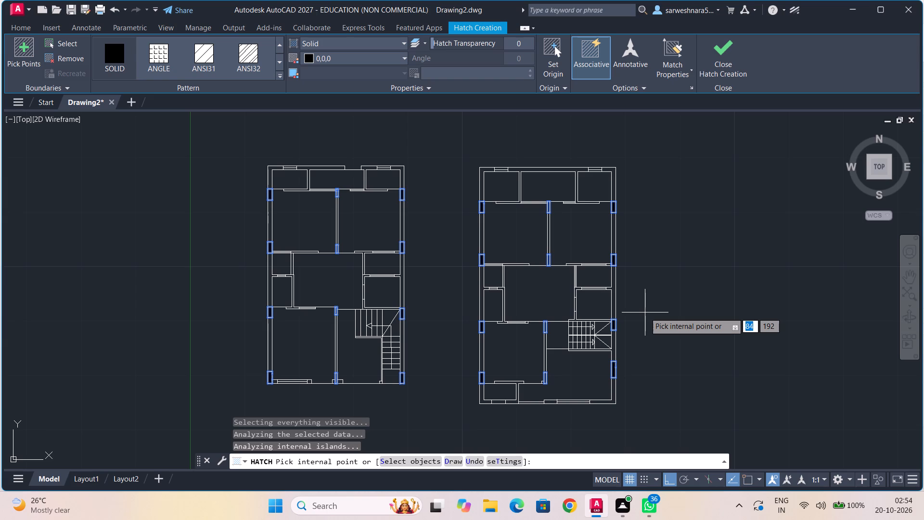
{"action": "left_click", "coordinate": [666, 323]}
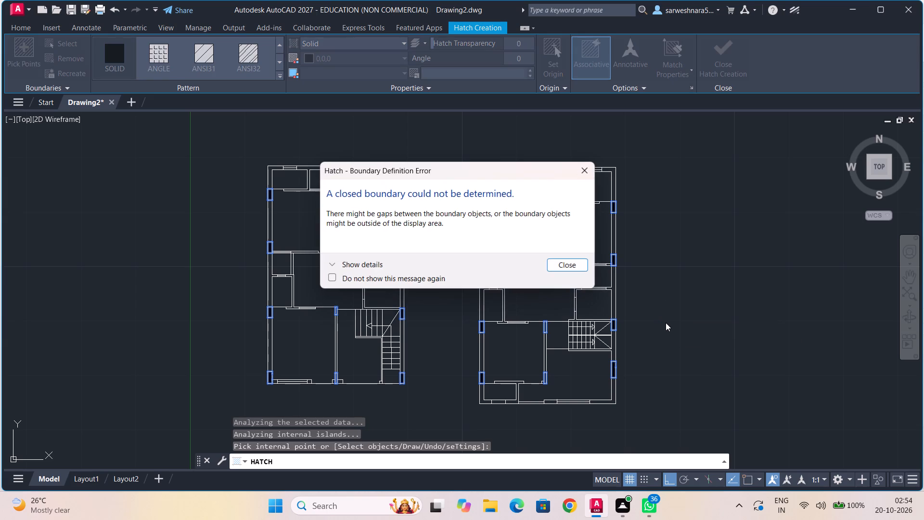
{"action": "left_click", "coordinate": [581, 266]}
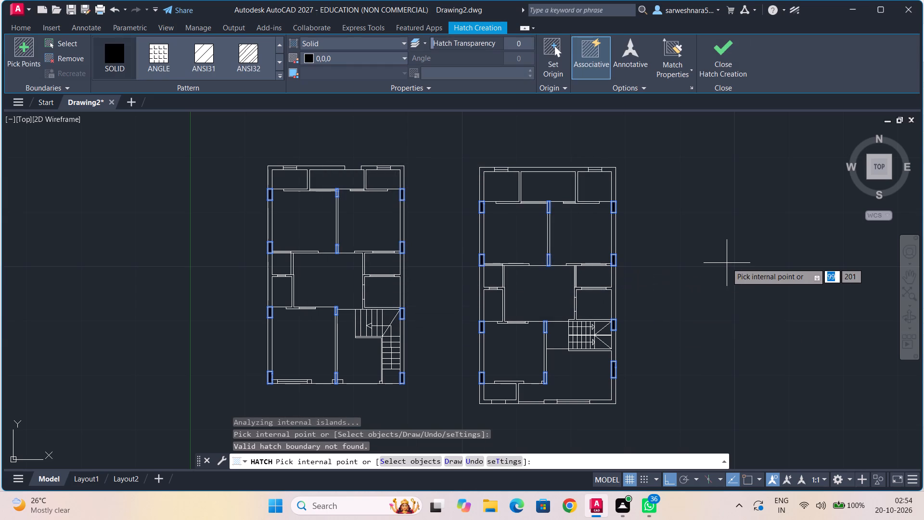
{"action": "key", "text": "Return"}
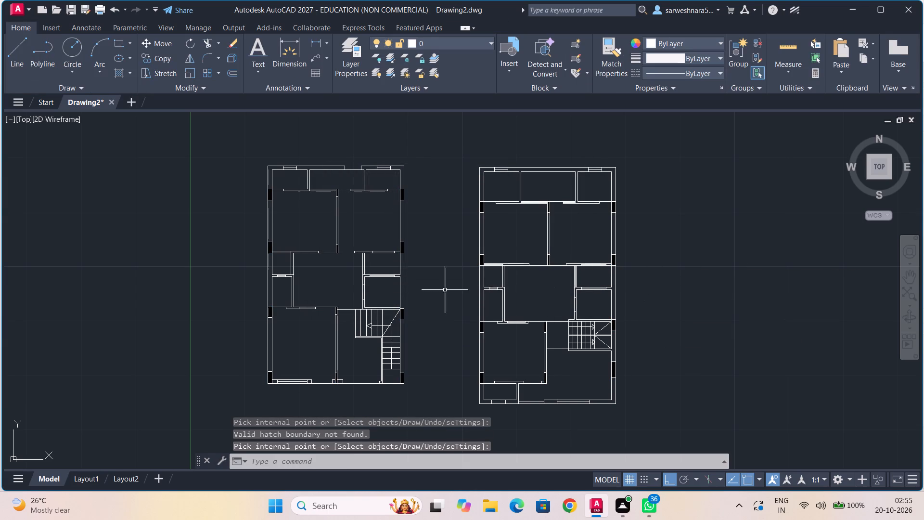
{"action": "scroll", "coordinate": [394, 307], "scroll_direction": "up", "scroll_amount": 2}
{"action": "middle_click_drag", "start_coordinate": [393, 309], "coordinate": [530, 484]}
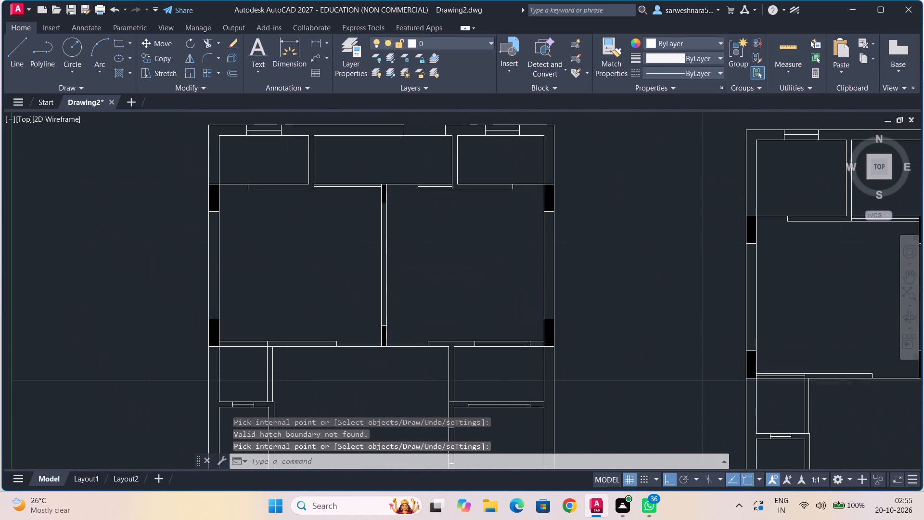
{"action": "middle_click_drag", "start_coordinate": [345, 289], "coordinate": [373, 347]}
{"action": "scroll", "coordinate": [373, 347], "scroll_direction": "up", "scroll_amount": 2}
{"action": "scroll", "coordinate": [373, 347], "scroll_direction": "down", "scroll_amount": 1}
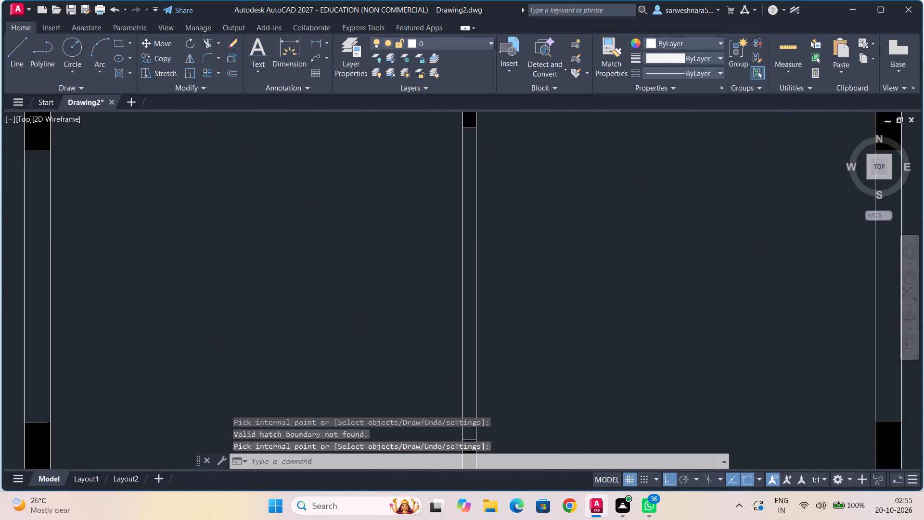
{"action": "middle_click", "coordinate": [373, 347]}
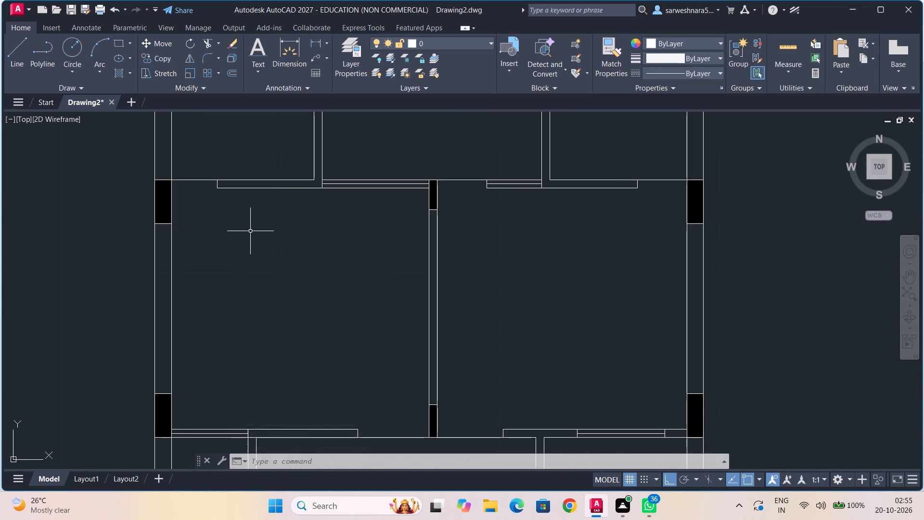
Break the horizontal wall line above the left large room twice, around the start of the door outline beside the upper-left column.
{"action": "middle_click_drag", "start_coordinate": [253, 234], "coordinate": [294, 312]}
{"action": "scroll", "coordinate": [294, 312], "scroll_direction": "up", "scroll_amount": 1}
{"action": "middle_click_drag", "start_coordinate": [294, 312], "coordinate": [329, 334]}
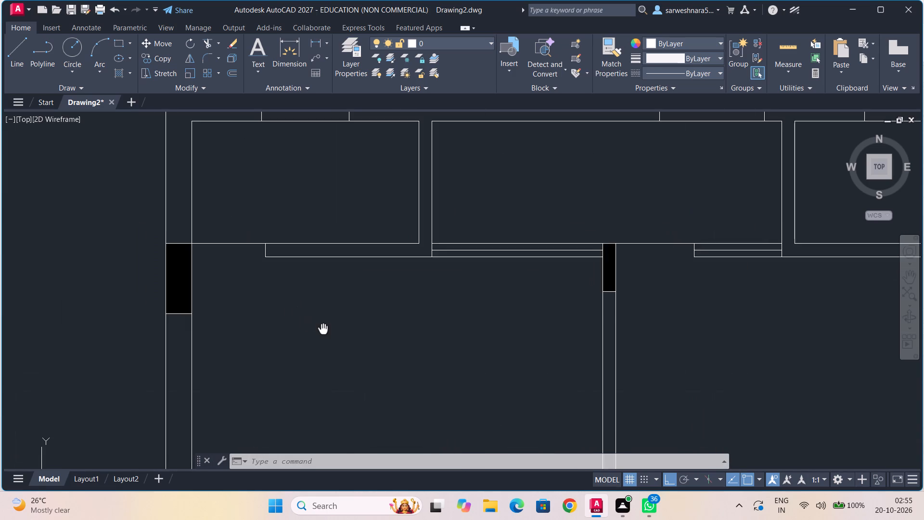
{"action": "middle_click_drag", "start_coordinate": [329, 334], "coordinate": [336, 338]}
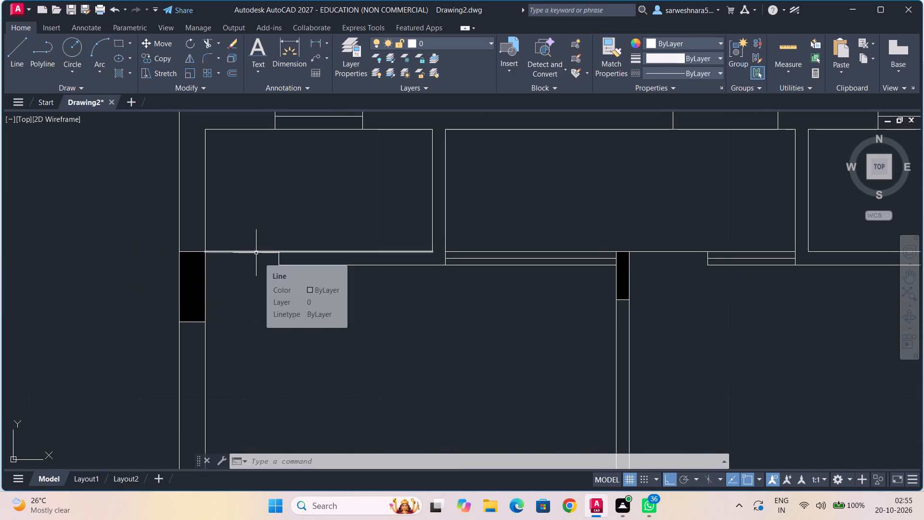
{"action": "type", "text": "br"}
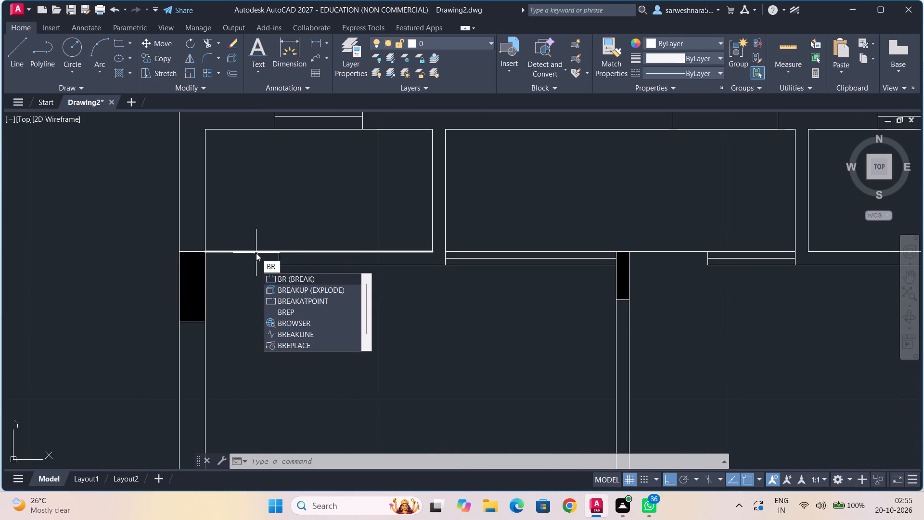
{"action": "left_click", "coordinate": [296, 276]}
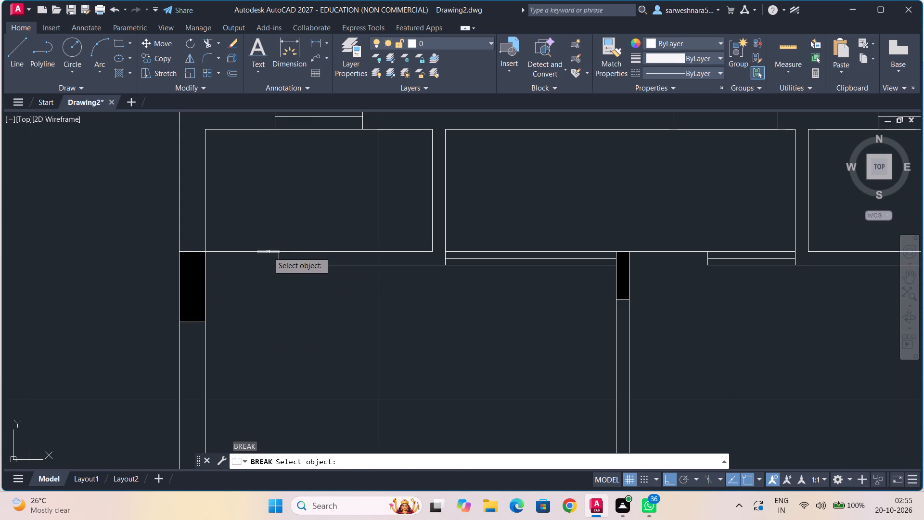
{"action": "left_click", "coordinate": [267, 252]}
{"action": "left_click", "coordinate": [293, 251]}
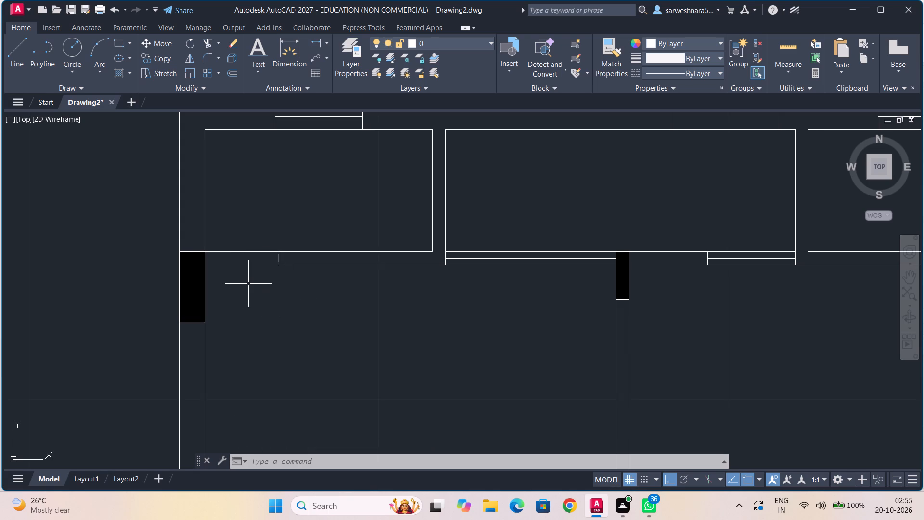
{"action": "type", "text": "br"}
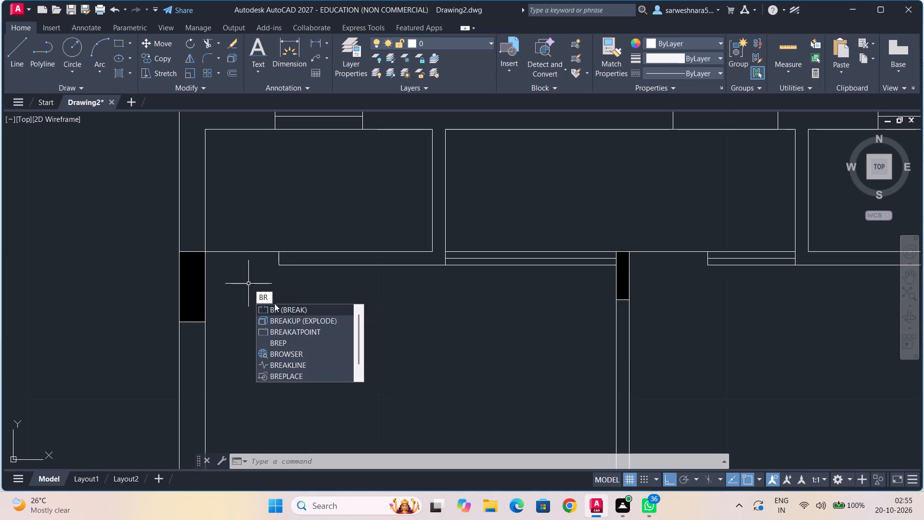
{"action": "left_click", "coordinate": [283, 307]}
{"action": "left_click", "coordinate": [321, 250]}
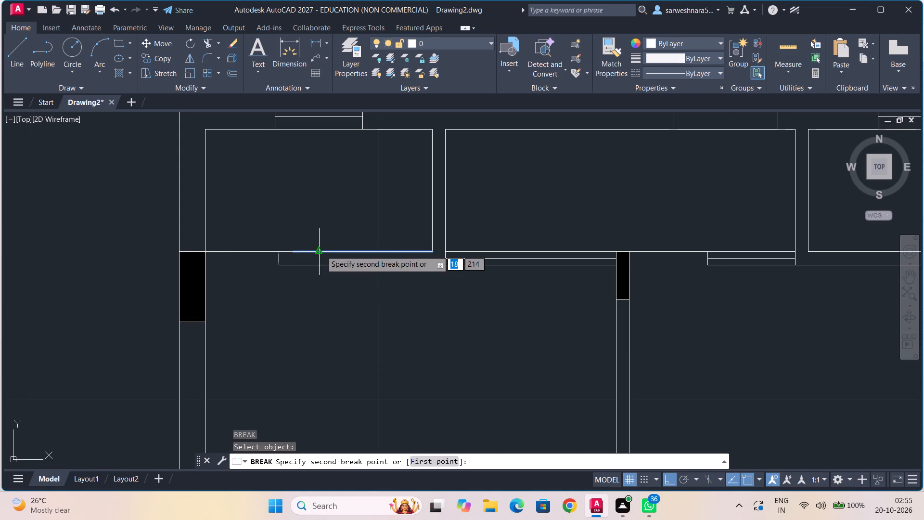
{"action": "left_click", "coordinate": [286, 252]}
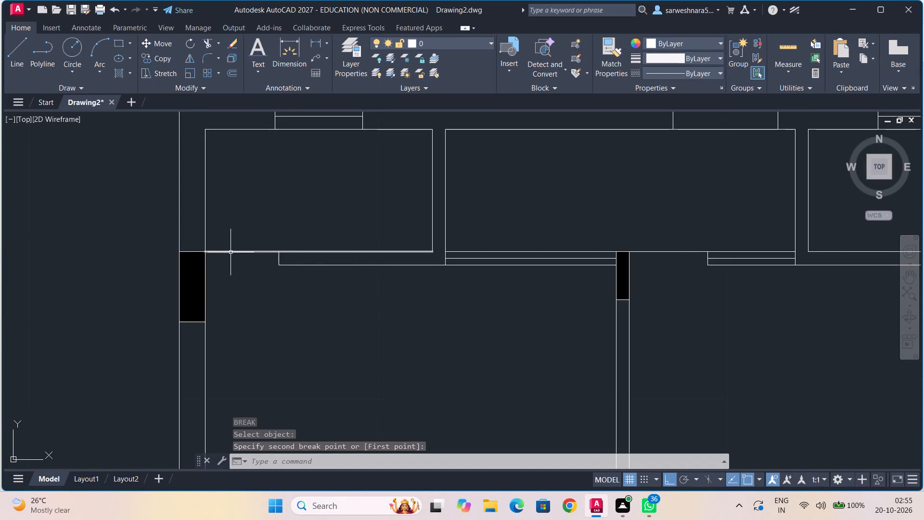
Delete the short loose line segment crossing the door outline's upper-left corner.
{"action": "scroll", "coordinate": [231, 254], "scroll_direction": "up", "scroll_amount": 3}
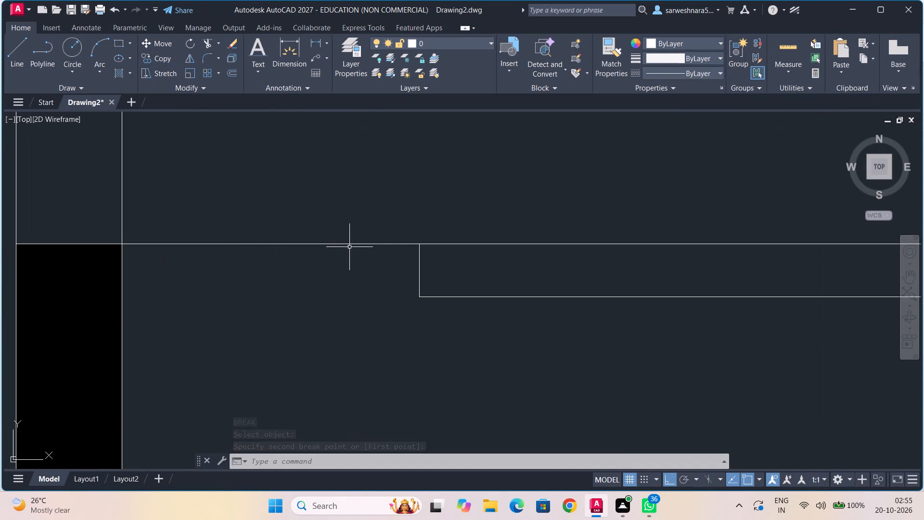
{"action": "left_click", "coordinate": [387, 245]}
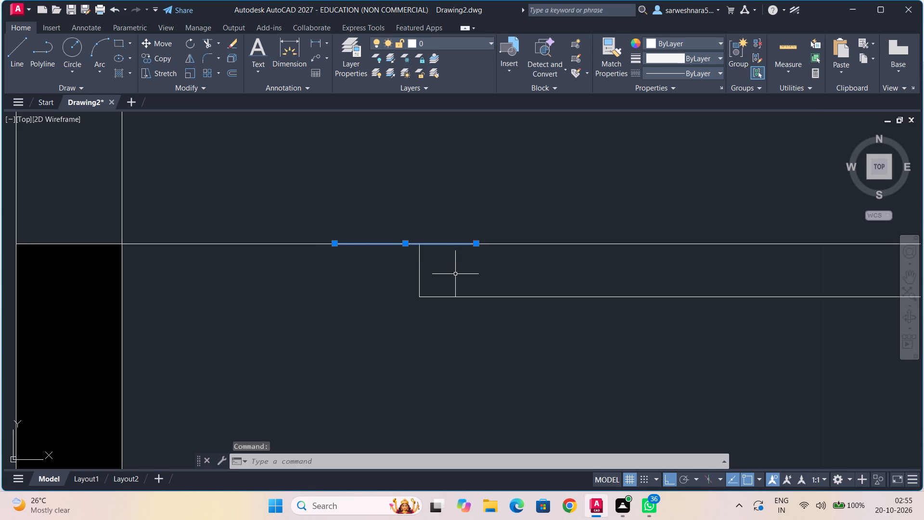
{"action": "key", "text": "Delete"}
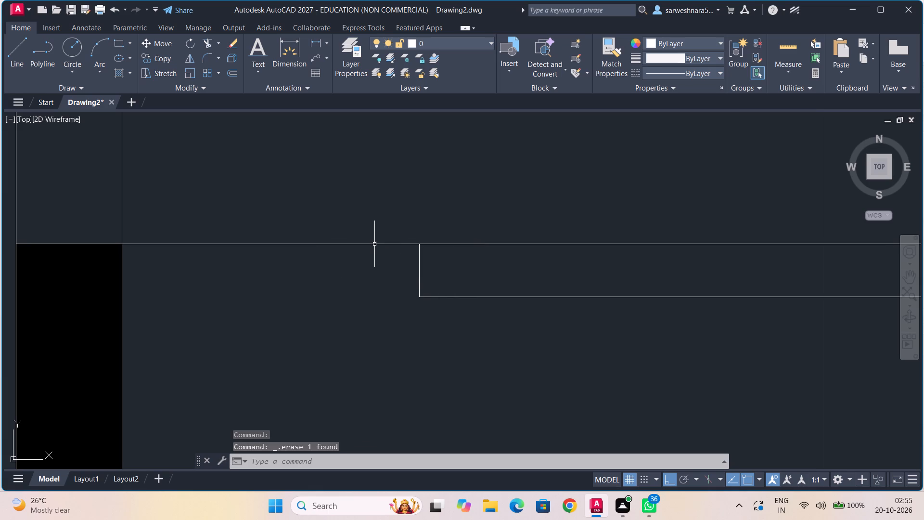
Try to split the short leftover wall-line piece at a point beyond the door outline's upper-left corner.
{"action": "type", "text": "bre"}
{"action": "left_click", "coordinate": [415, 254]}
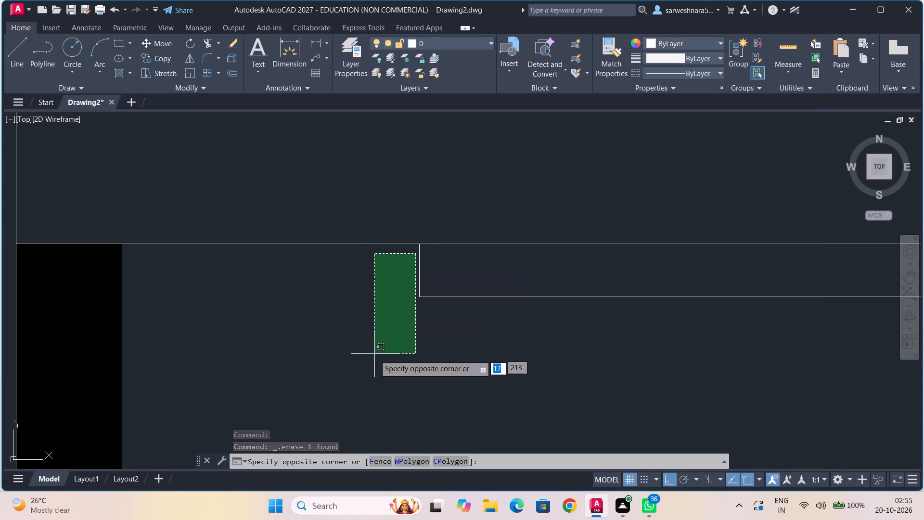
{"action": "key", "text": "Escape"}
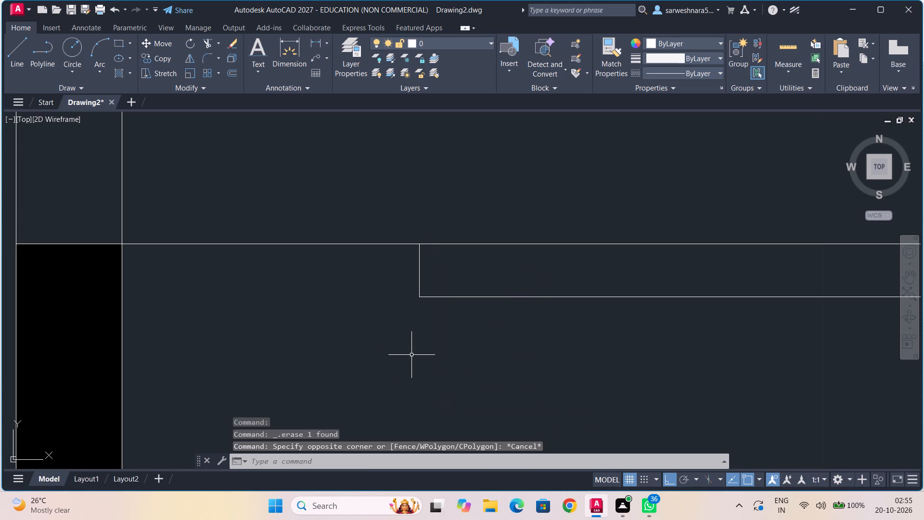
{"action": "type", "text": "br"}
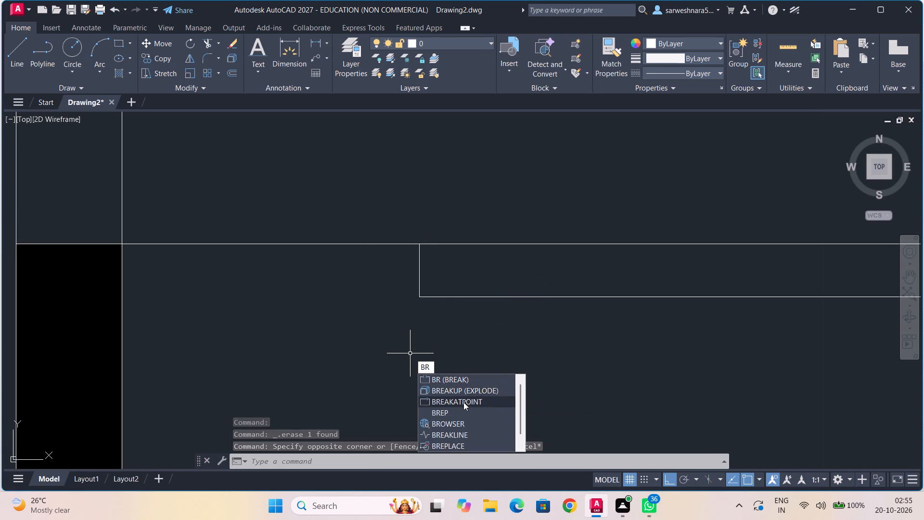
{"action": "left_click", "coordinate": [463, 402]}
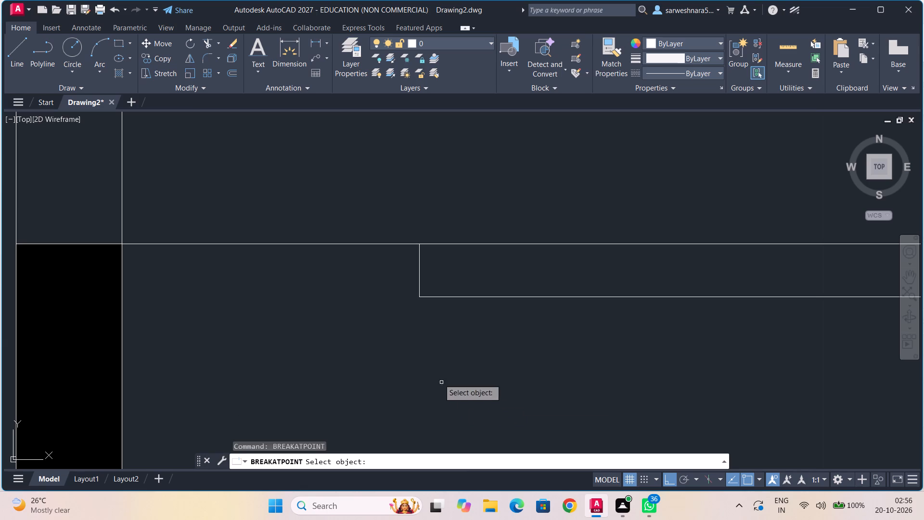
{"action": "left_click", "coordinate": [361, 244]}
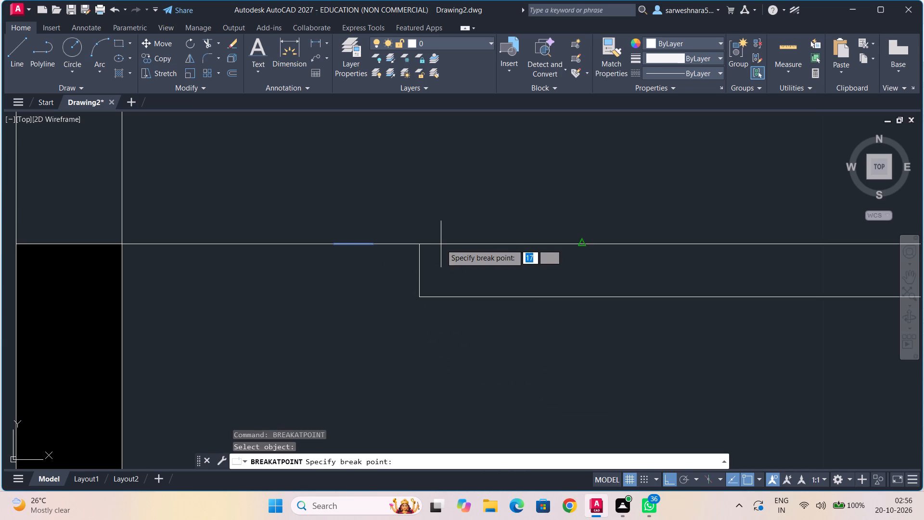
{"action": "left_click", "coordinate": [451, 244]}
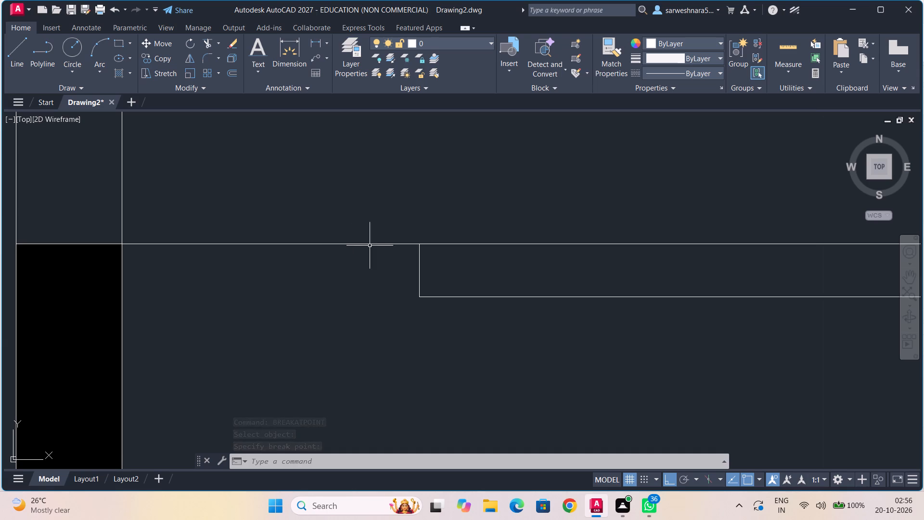
Split the long wall line with Break at Point, just before the door outline's upper-left corner.
{"action": "type", "text": "br"}
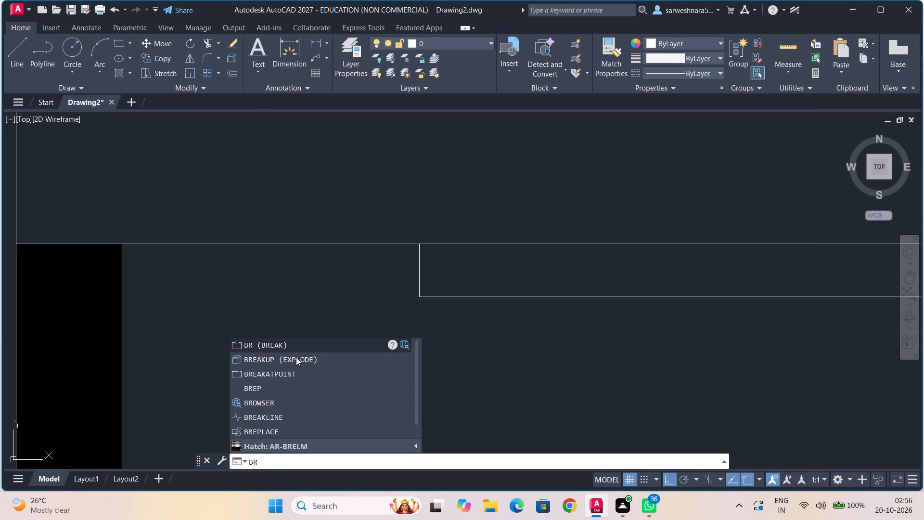
{"action": "left_click", "coordinate": [290, 372]}
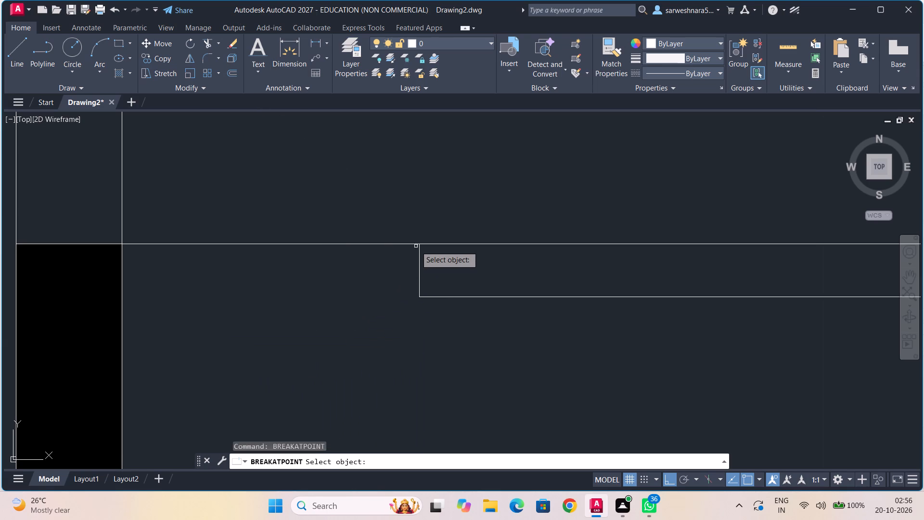
{"action": "left_click", "coordinate": [435, 244]}
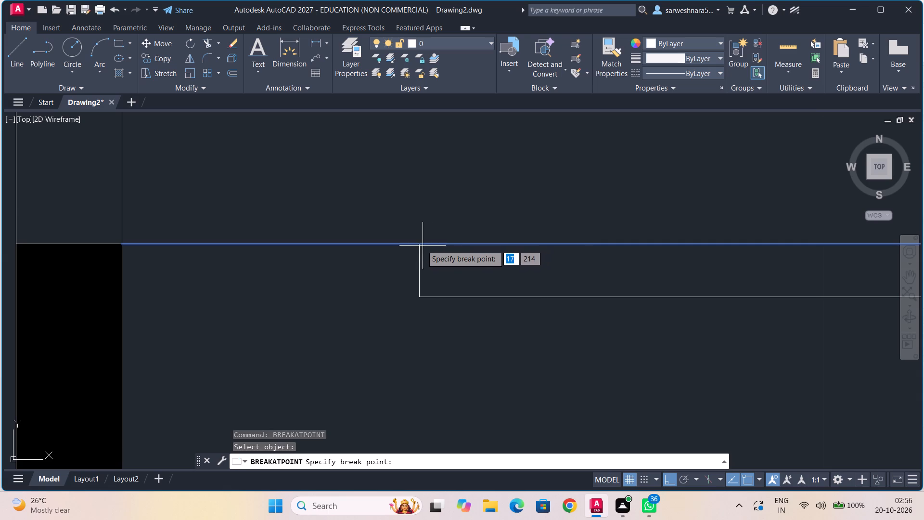
{"action": "left_click", "coordinate": [409, 244]}
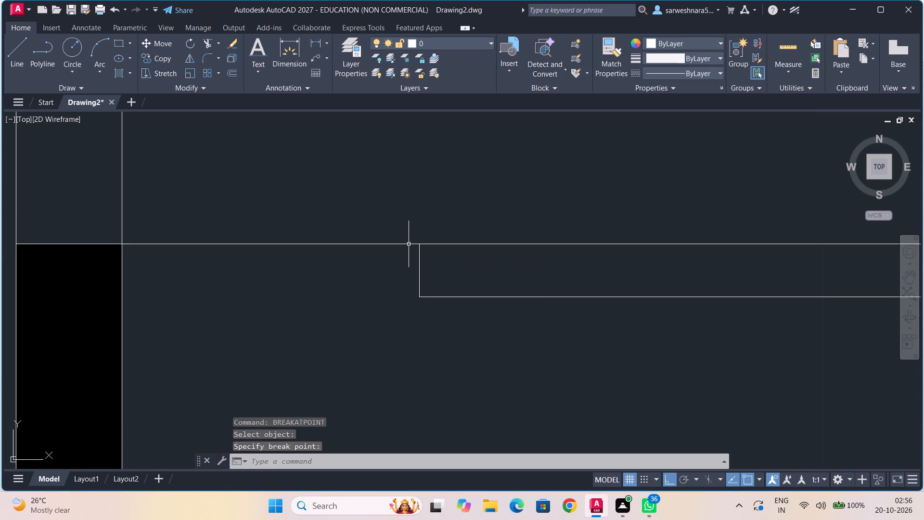
{"action": "key", "text": "Escape"}
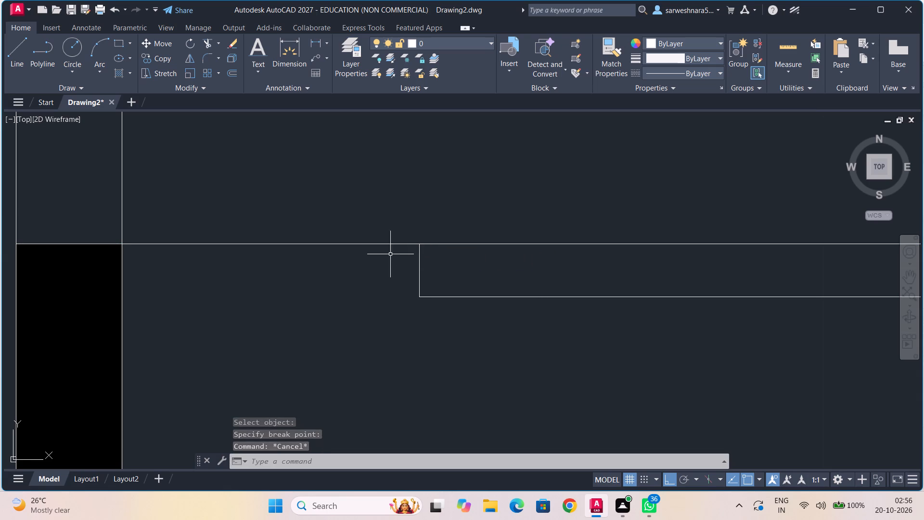
Check the extents of the split pieces, and split the remaining wall line exactly at the door outline's upper-left corner.
{"action": "left_click", "coordinate": [285, 244]}
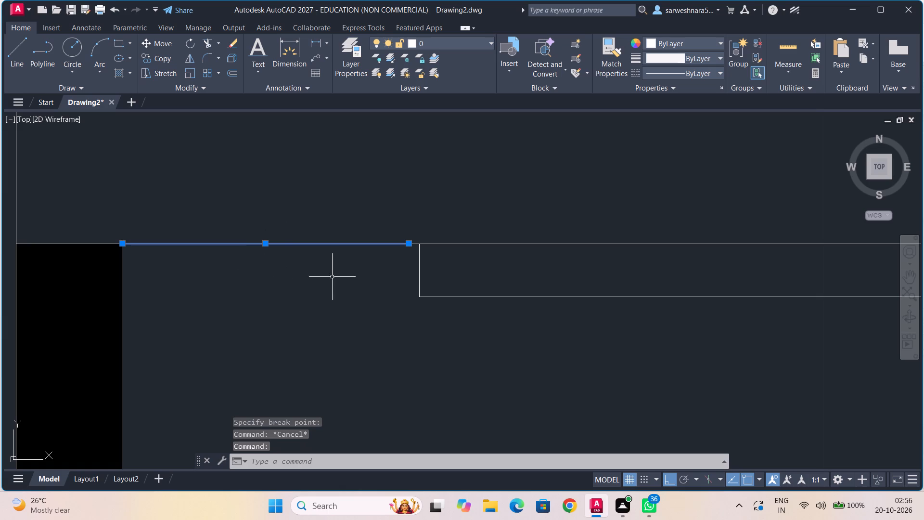
{"action": "scroll", "coordinate": [377, 272], "scroll_direction": "up", "scroll_amount": 2}
{"action": "middle_click_drag", "start_coordinate": [377, 272], "coordinate": [314, 327]}
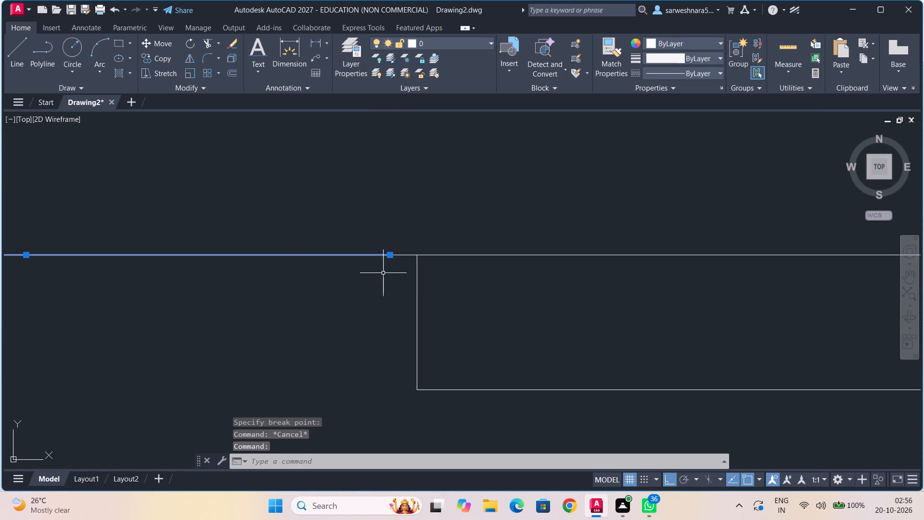
{"action": "left_click", "coordinate": [399, 256]}
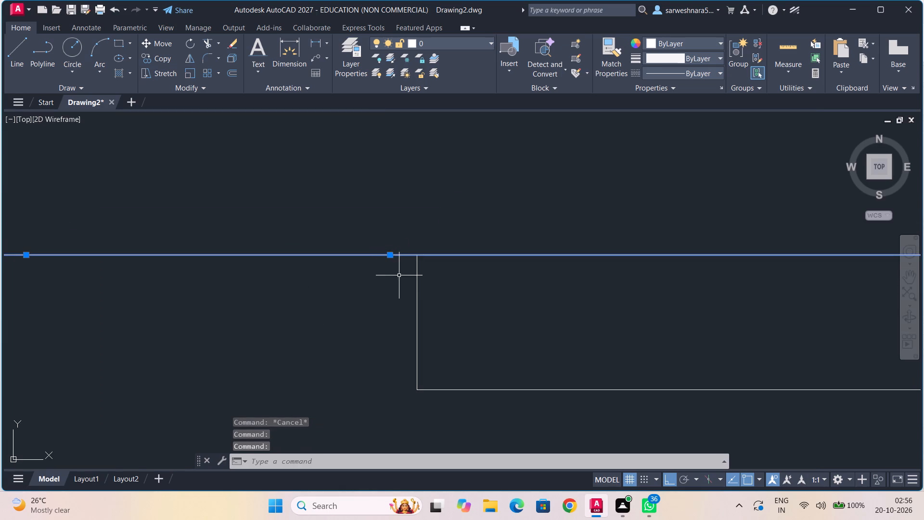
{"action": "scroll", "coordinate": [398, 281], "scroll_direction": "up", "scroll_amount": 2}
{"action": "middle_click_drag", "start_coordinate": [398, 281], "coordinate": [373, 337]}
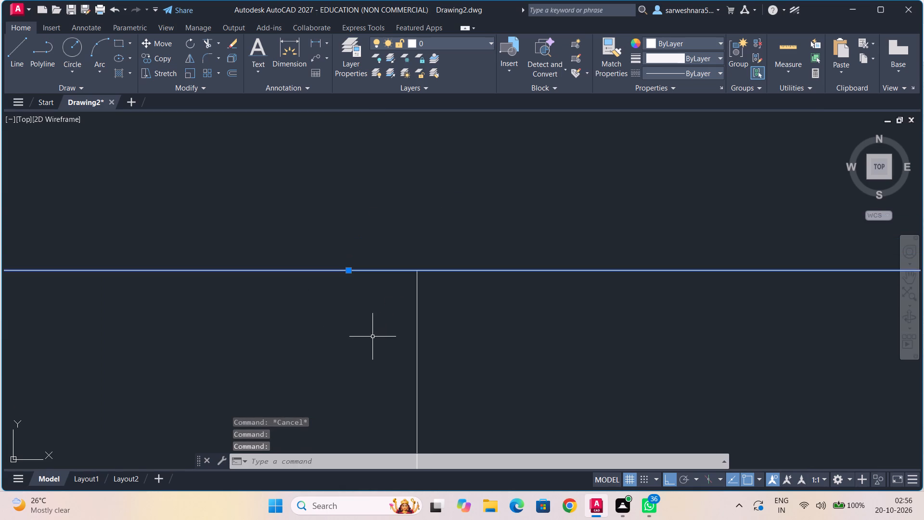
{"action": "key", "text": "Escape"}
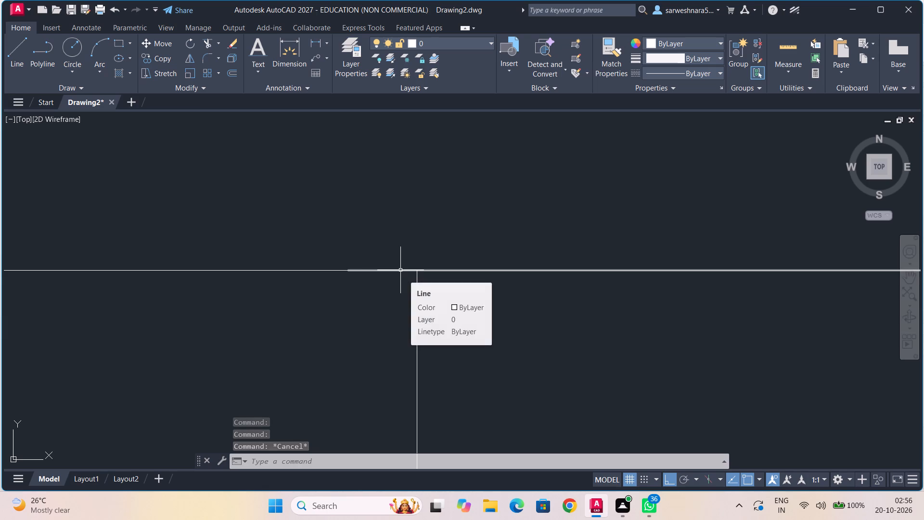
{"action": "type", "text": "bre"}
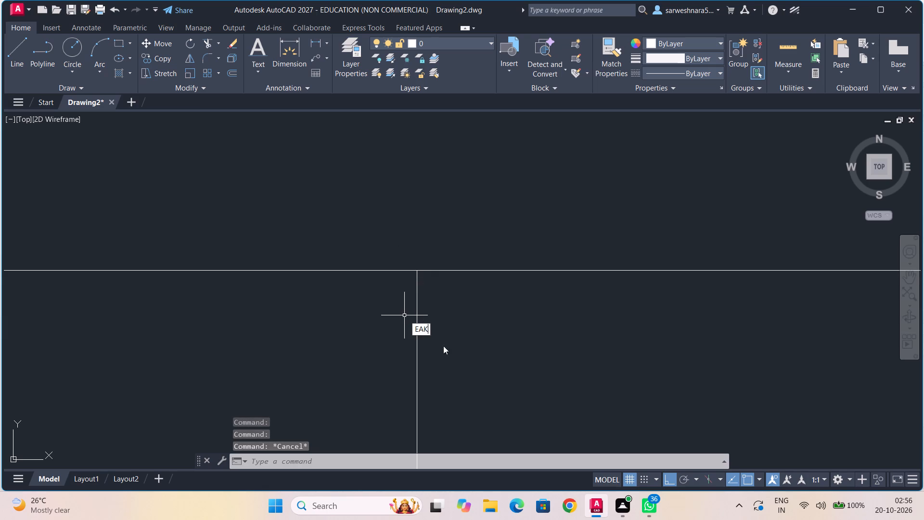
{"action": "left_click", "coordinate": [462, 352]}
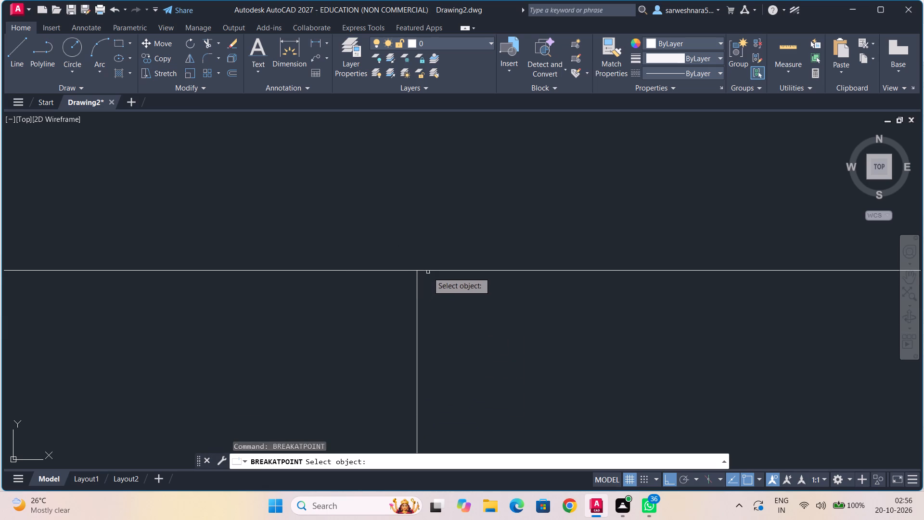
{"action": "left_click", "coordinate": [430, 271]}
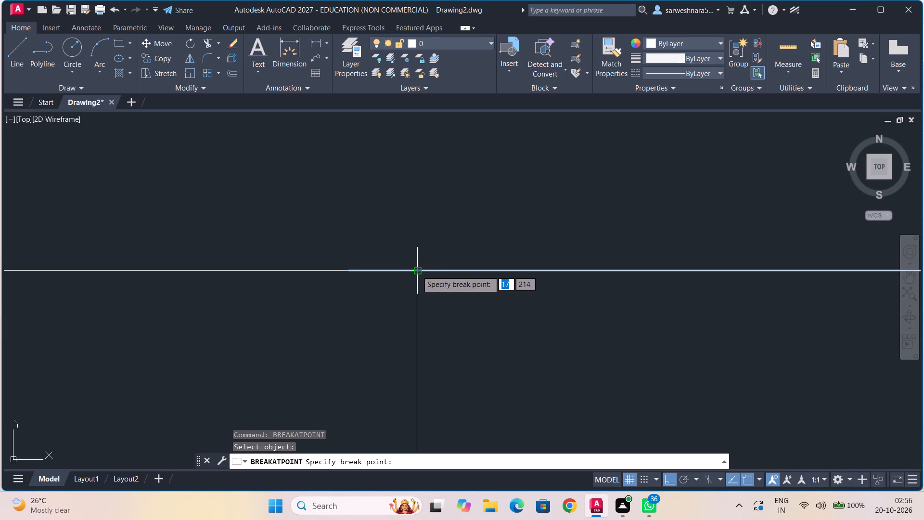
{"action": "left_click", "coordinate": [417, 271]}
{"action": "key", "text": "Escape"}
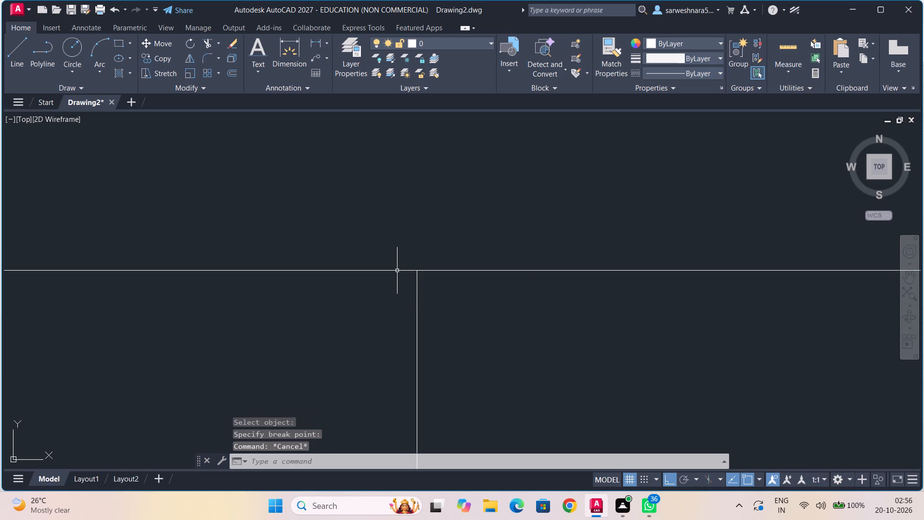
Recolour the wall-line pieces between the black column and the door outline's upper-left corner to Magenta.
{"action": "left_click", "coordinate": [398, 270]}
{"action": "left_click", "coordinate": [320, 271]}
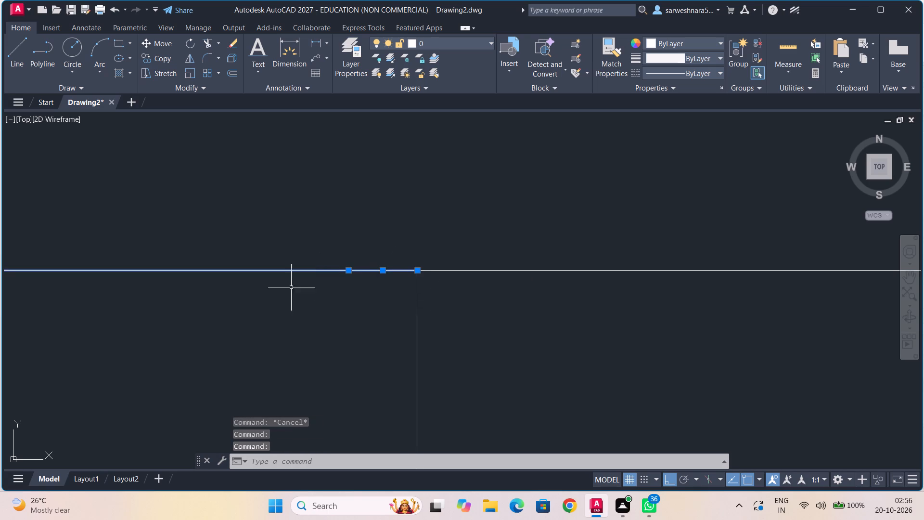
{"action": "scroll", "coordinate": [222, 315], "scroll_direction": "down", "scroll_amount": 1}
{"action": "middle_click_drag", "start_coordinate": [222, 315], "coordinate": [513, 303]}
{"action": "scroll", "coordinate": [377, 308], "scroll_direction": "down", "scroll_amount": 1}
{"action": "middle_click_drag", "start_coordinate": [355, 311], "coordinate": [570, 279]}
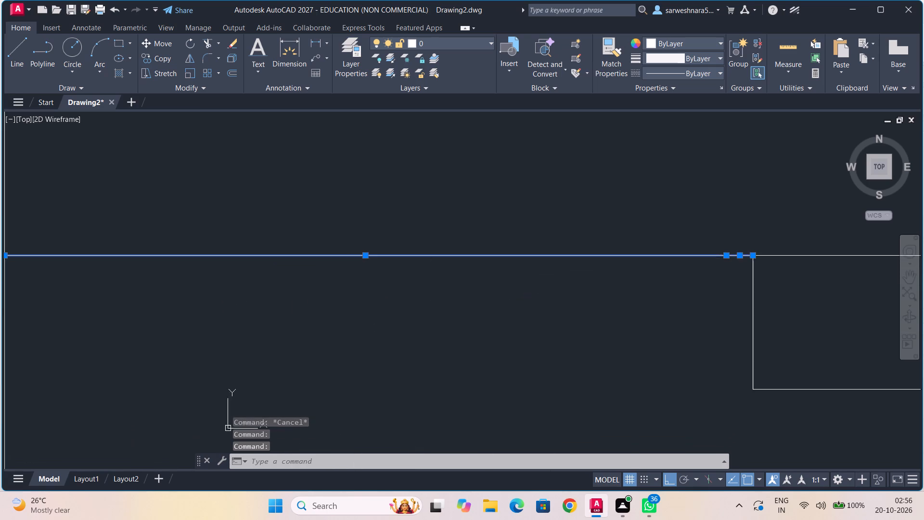
{"action": "scroll", "coordinate": [398, 284], "scroll_direction": "down", "scroll_amount": 2}
{"action": "middle_click_drag", "start_coordinate": [299, 294], "coordinate": [346, 292]}
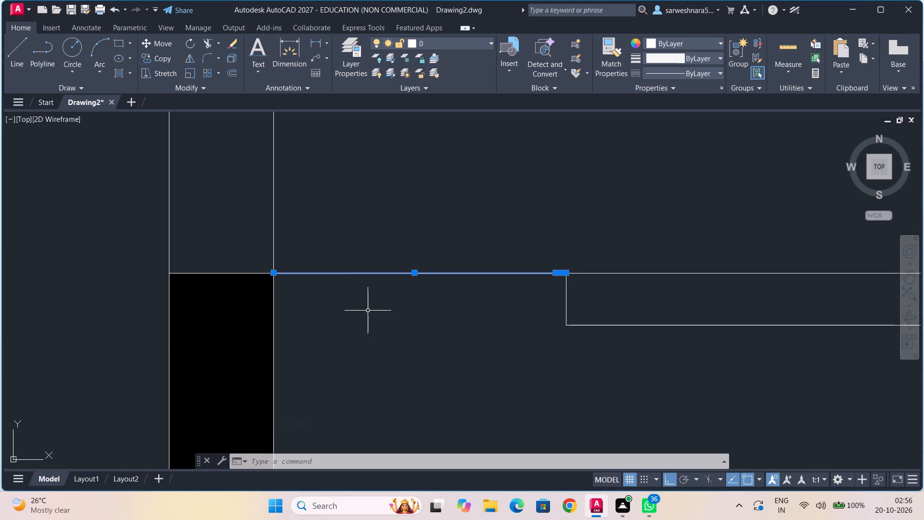
{"action": "left_click", "coordinate": [703, 43]}
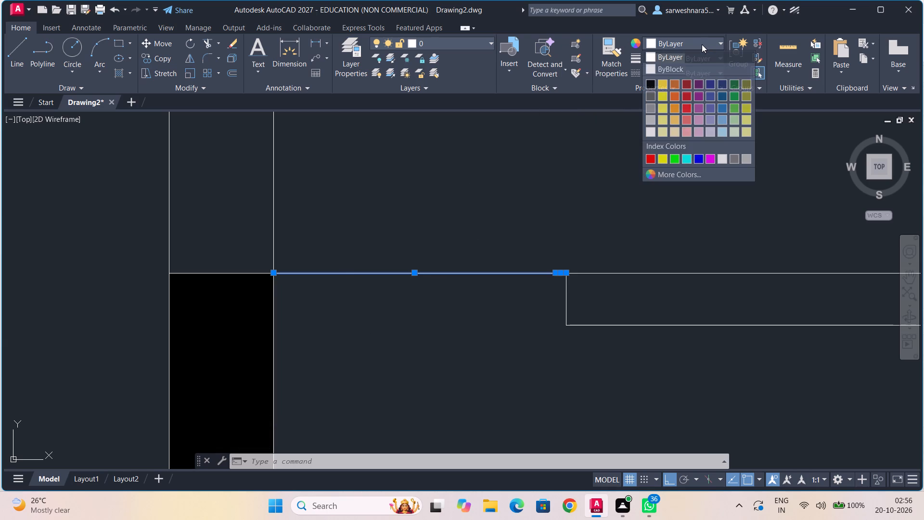
{"action": "left_click", "coordinate": [709, 157]}
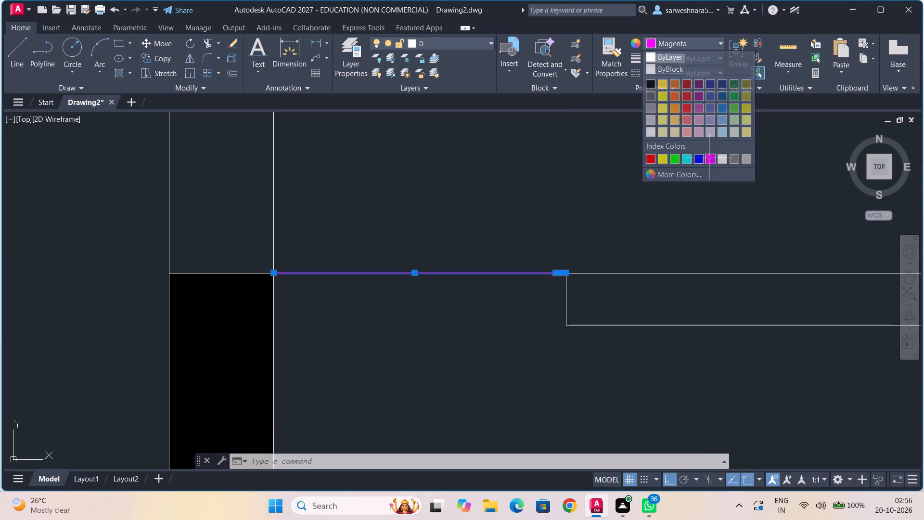
{"action": "middle_click_drag", "start_coordinate": [591, 171], "coordinate": [539, 222]}
{"action": "key", "text": "Escape"}
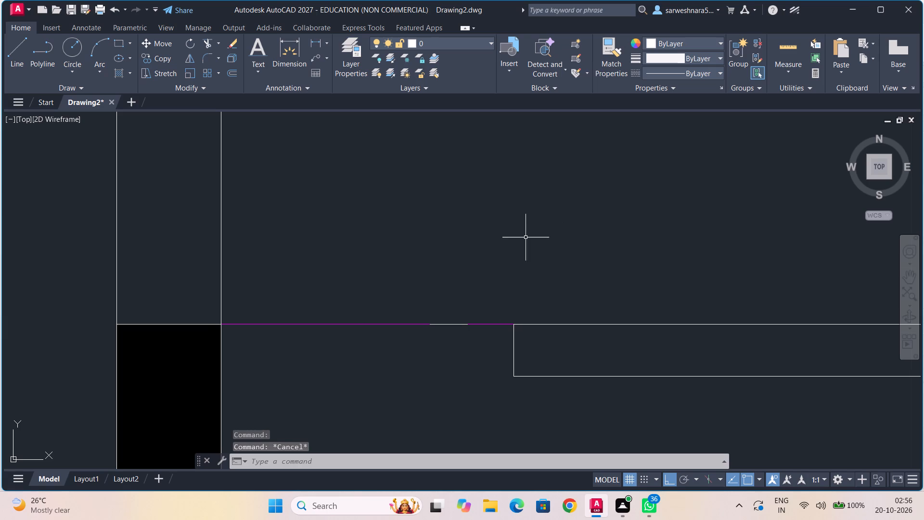
Recolour the short white piece left within the magenta wall line beside the door outline to Magenta.
{"action": "scroll", "coordinate": [506, 258], "scroll_direction": "up", "scroll_amount": 1}
{"action": "middle_click_drag", "start_coordinate": [505, 258], "coordinate": [493, 232]}
{"action": "left_click", "coordinate": [415, 336]}
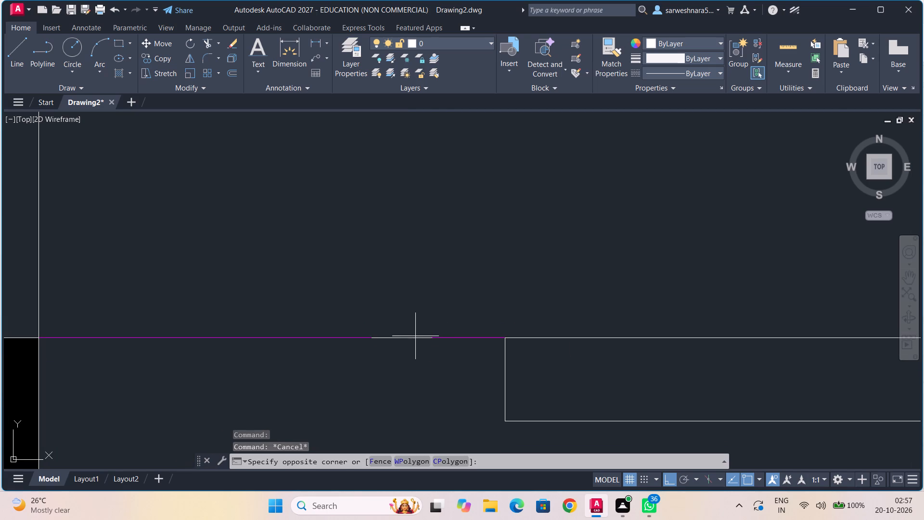
{"action": "left_click", "coordinate": [434, 330]}
{"action": "left_click", "coordinate": [404, 339]}
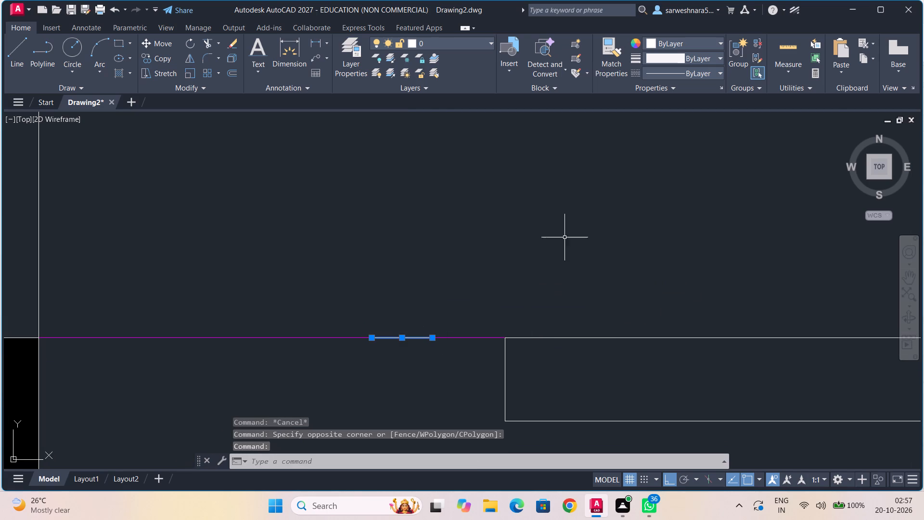
{"action": "left_click", "coordinate": [715, 59]}
{"action": "left_click", "coordinate": [715, 59]}
{"action": "left_click", "coordinate": [720, 43]}
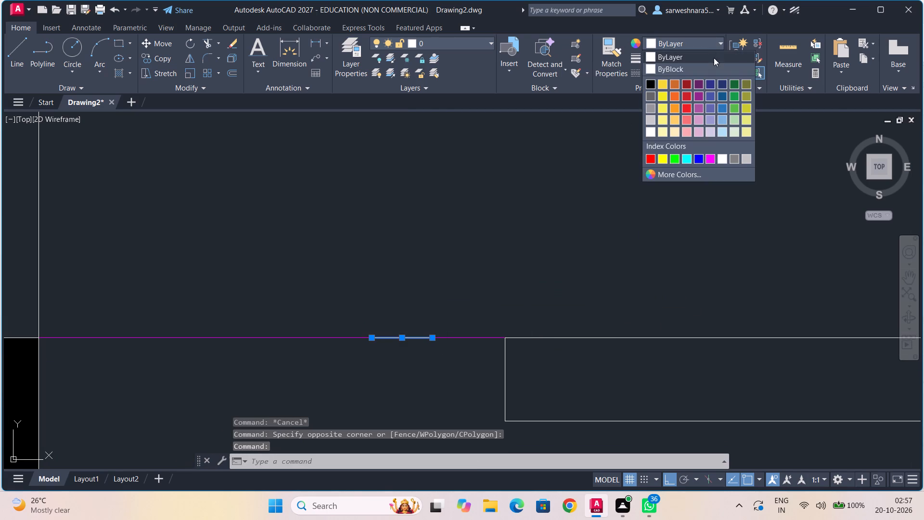
{"action": "left_click", "coordinate": [710, 155]}
{"action": "scroll", "coordinate": [555, 207], "scroll_direction": "down", "scroll_amount": 1}
{"action": "middle_click_drag", "start_coordinate": [555, 207], "coordinate": [554, 210]}
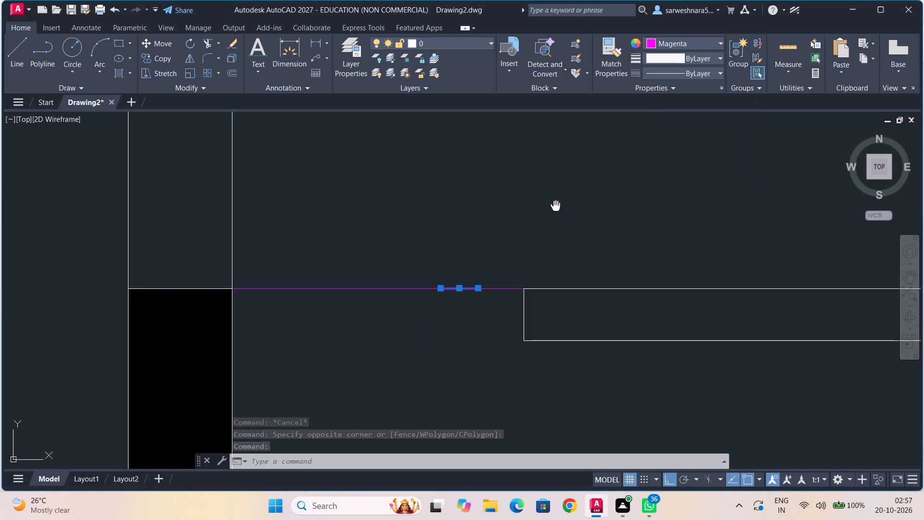
{"action": "middle_click_drag", "start_coordinate": [554, 210], "coordinate": [524, 266]}
{"action": "key", "text": "Escape"}
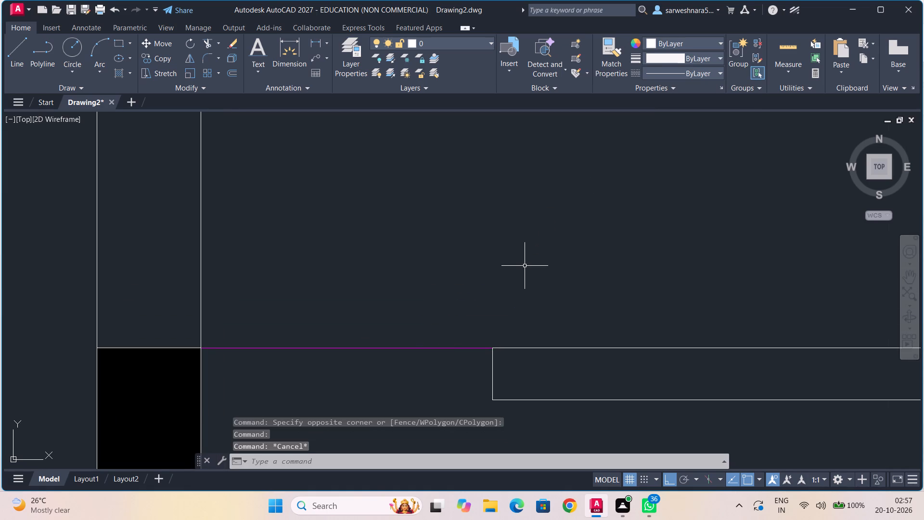
Split the inner wall line with Break at Point at the left jamb corner of the gap in the upper wall.
{"action": "scroll", "coordinate": [590, 254], "scroll_direction": "down", "scroll_amount": 1}
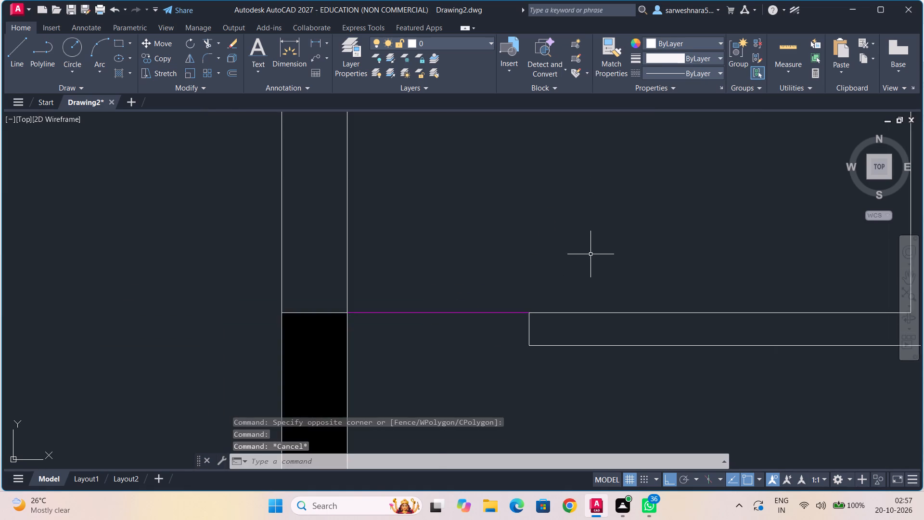
{"action": "scroll", "coordinate": [590, 254], "scroll_direction": "down", "scroll_amount": 1}
{"action": "middle_click_drag", "start_coordinate": [641, 238], "coordinate": [382, 395]}
{"action": "middle_click_drag", "start_coordinate": [635, 302], "coordinate": [577, 338]}
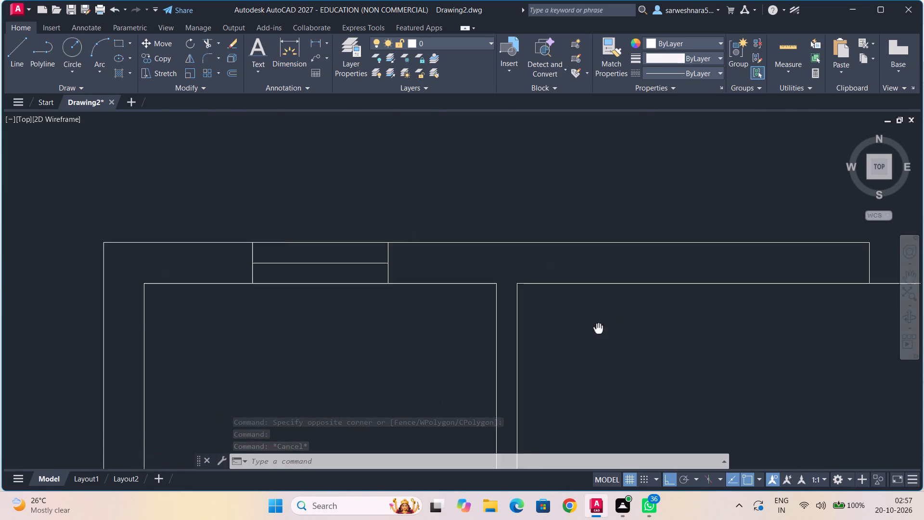
{"action": "middle_click_drag", "start_coordinate": [577, 338], "coordinate": [338, 335]}
{"action": "middle_click_drag", "start_coordinate": [713, 336], "coordinate": [392, 298]}
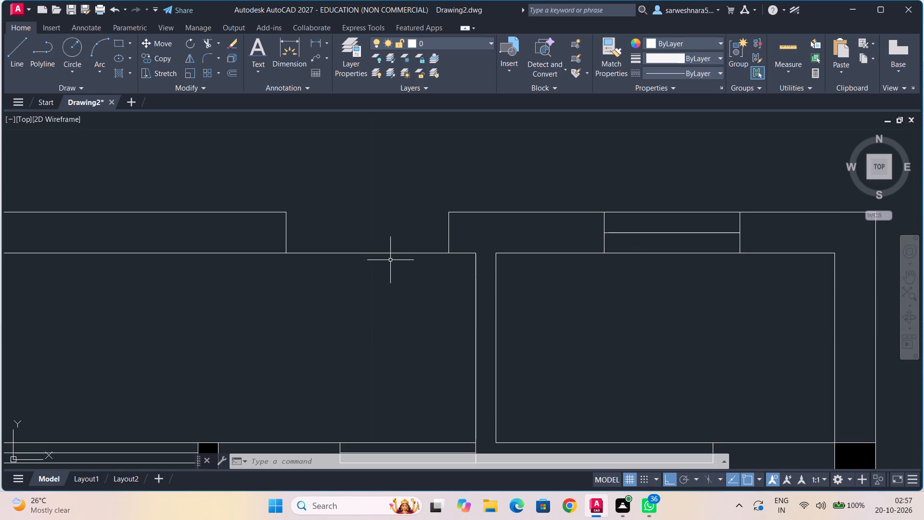
{"action": "type", "text": "bre"}
{"action": "left_click", "coordinate": [434, 289]}
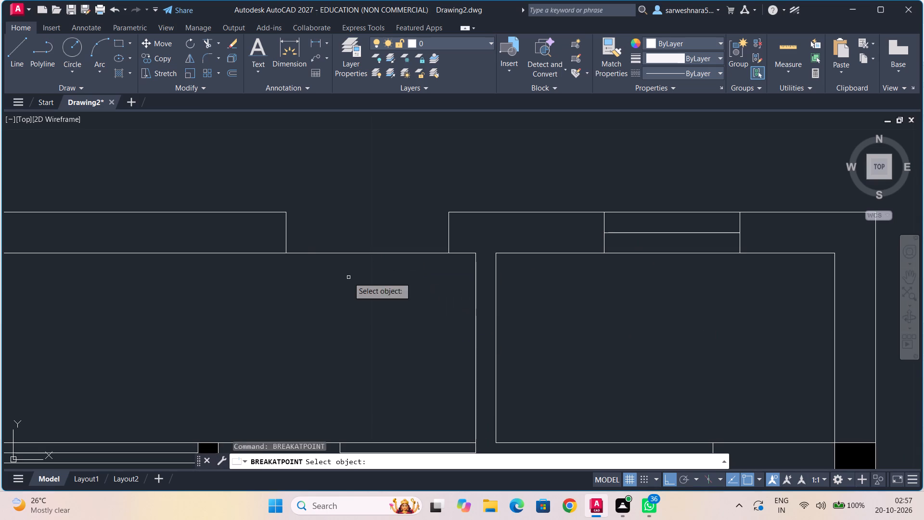
{"action": "scroll", "coordinate": [285, 253], "scroll_direction": "up", "scroll_amount": 2}
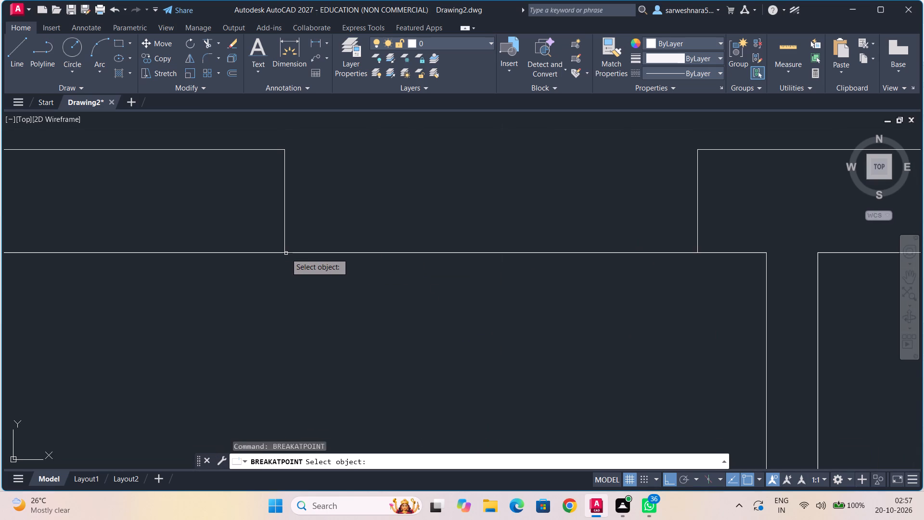
{"action": "left_click", "coordinate": [268, 253]}
{"action": "left_click", "coordinate": [283, 254]}
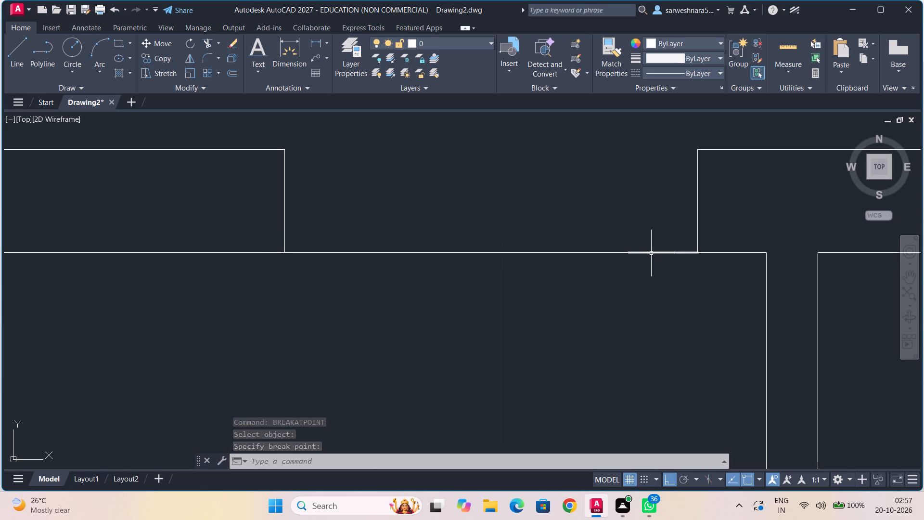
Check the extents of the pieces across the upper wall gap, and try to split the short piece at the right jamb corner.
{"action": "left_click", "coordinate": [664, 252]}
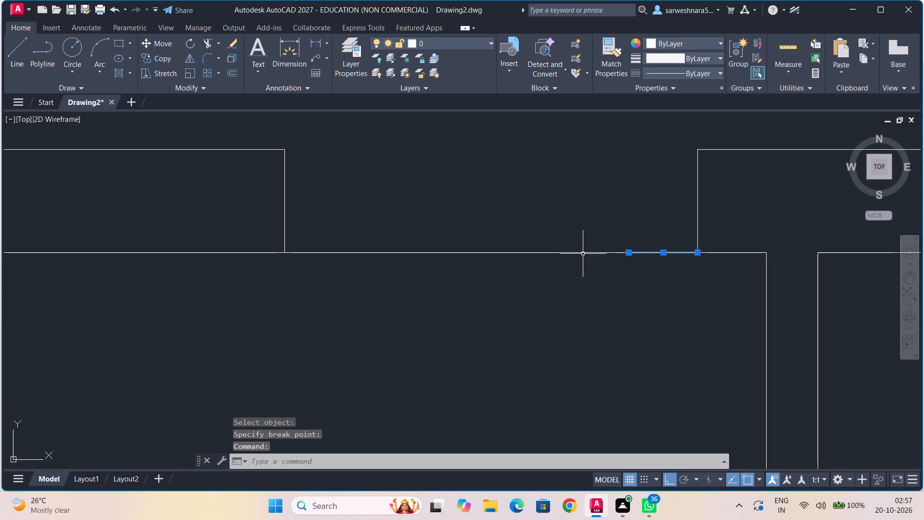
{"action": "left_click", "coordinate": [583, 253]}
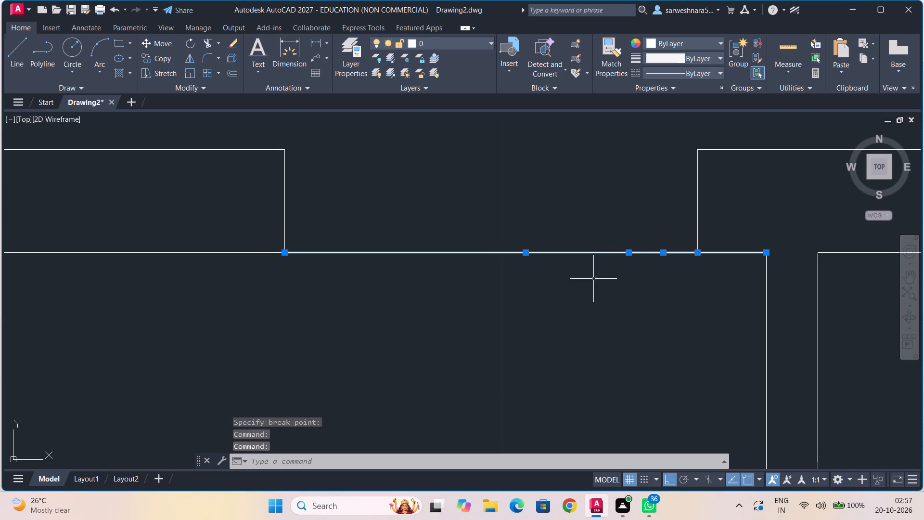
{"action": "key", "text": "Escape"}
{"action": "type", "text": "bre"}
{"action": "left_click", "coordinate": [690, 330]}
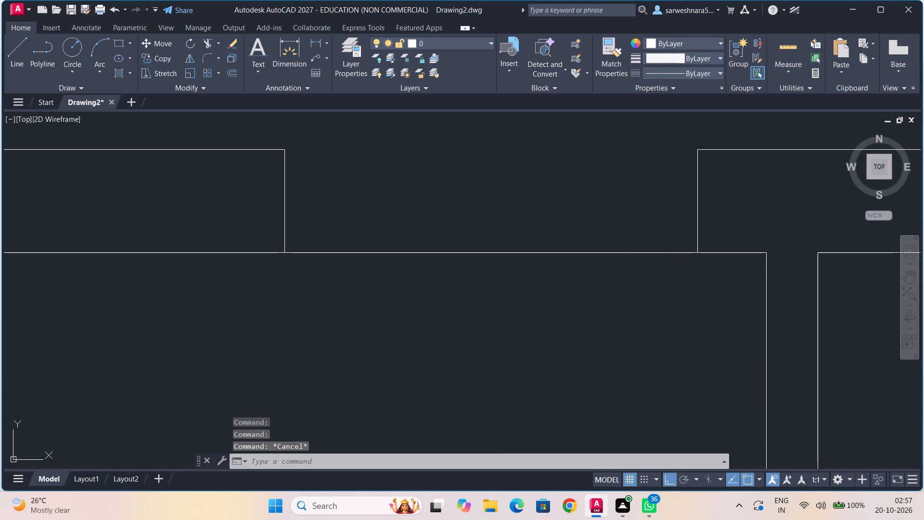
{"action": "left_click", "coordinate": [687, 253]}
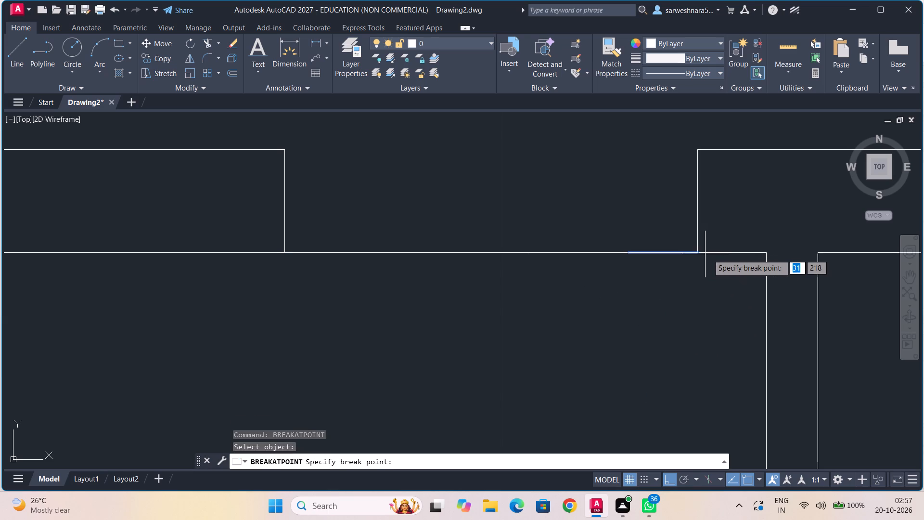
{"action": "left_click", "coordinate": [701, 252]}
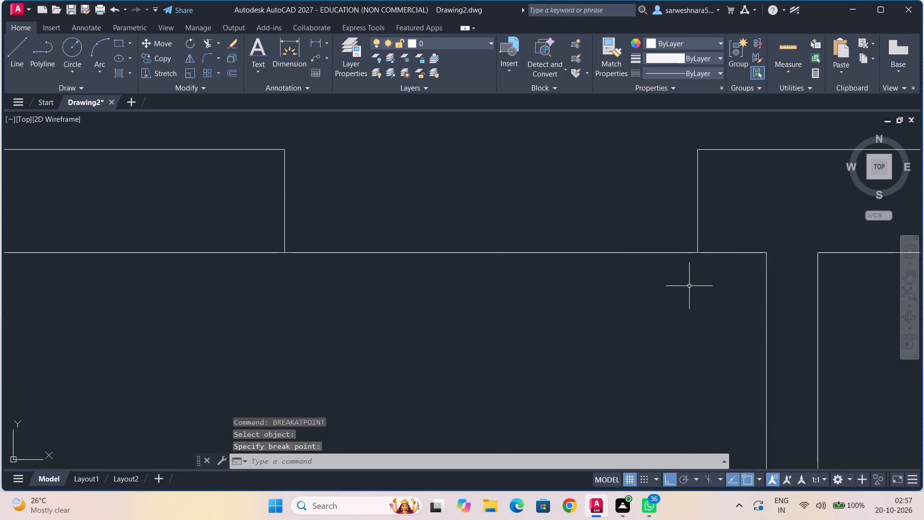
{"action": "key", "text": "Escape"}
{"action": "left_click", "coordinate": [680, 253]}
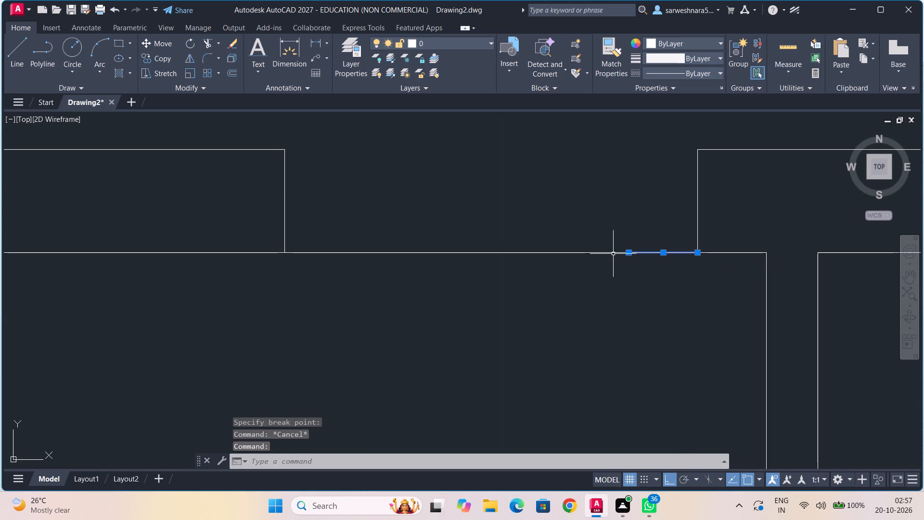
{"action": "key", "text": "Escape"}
Split the long wall line with Break at Point at the right jamb corner of the upper wall gap.
{"action": "type", "text": "bre"}
{"action": "left_click", "coordinate": [687, 280]}
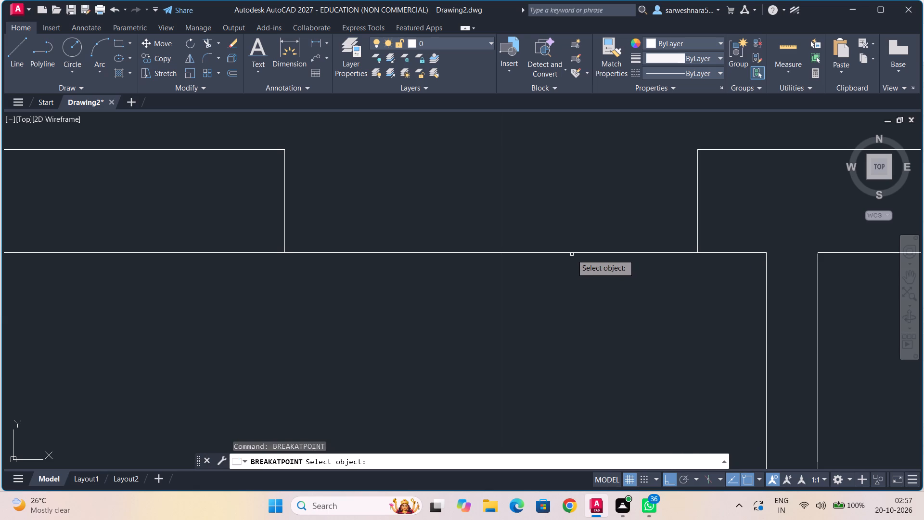
{"action": "left_click", "coordinate": [570, 252]}
{"action": "left_click", "coordinate": [699, 254]}
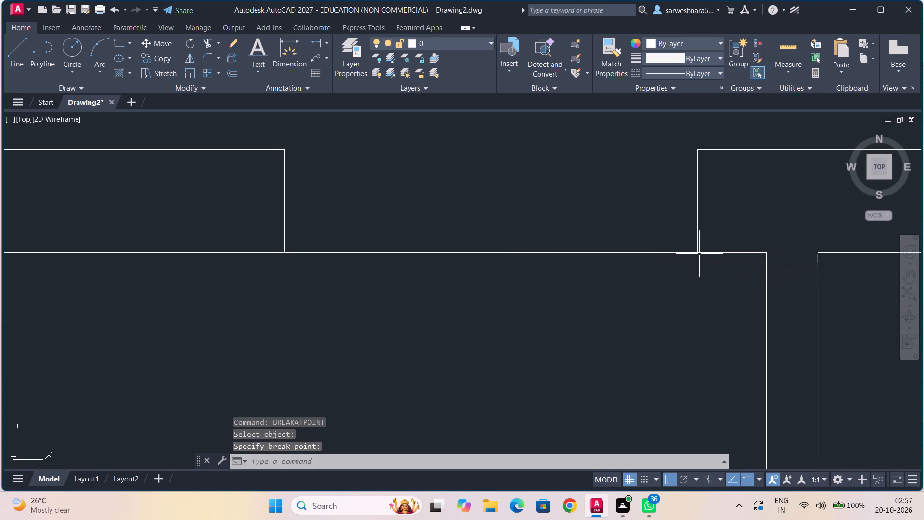
{"action": "key", "text": "Escape"}
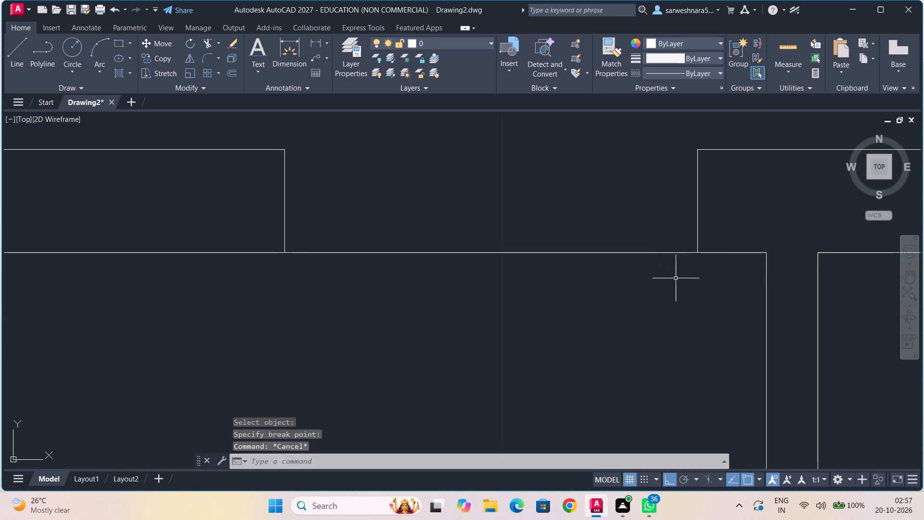
Recolour the long and short line pieces spanning the upper wall gap to Magenta.
{"action": "left_click", "coordinate": [597, 254]}
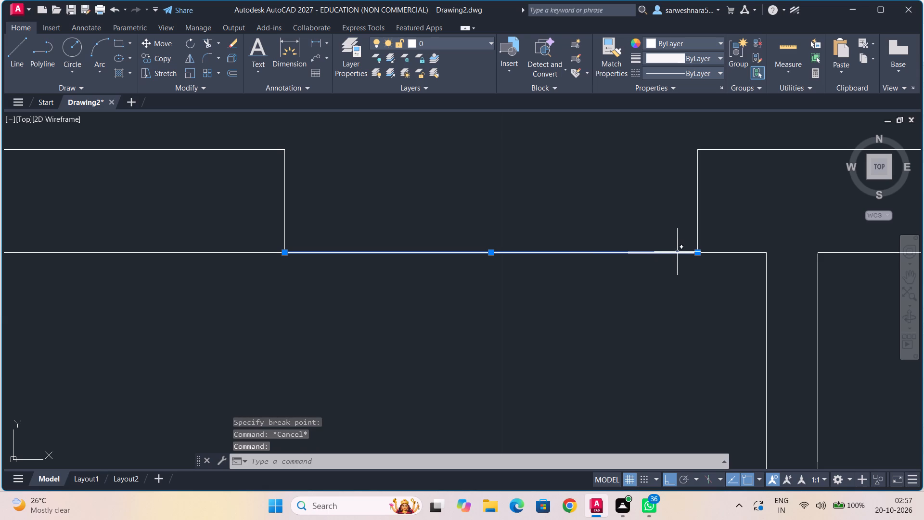
{"action": "left_click", "coordinate": [681, 252]}
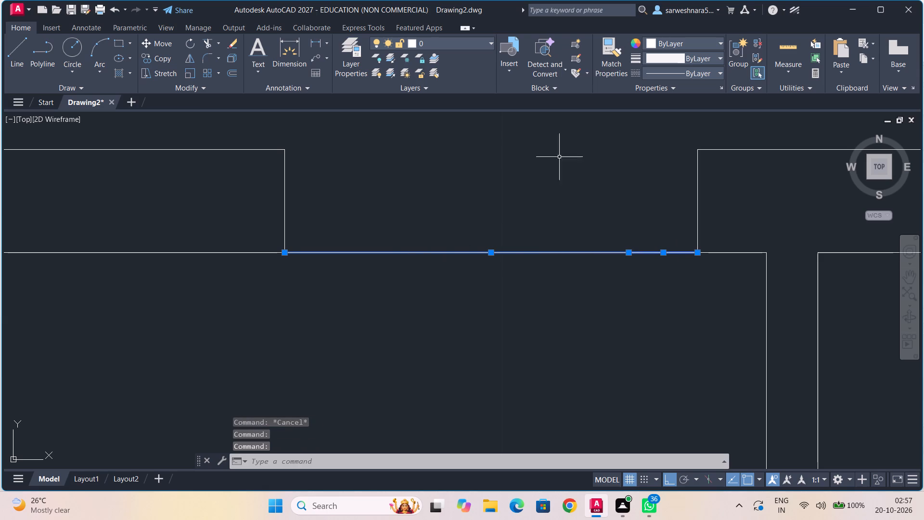
{"action": "left_click", "coordinate": [712, 49]}
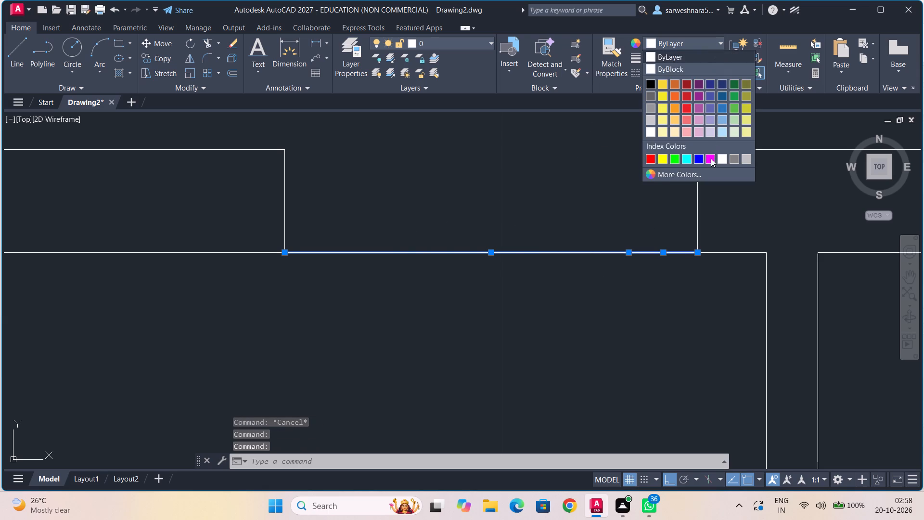
{"action": "left_click", "coordinate": [710, 158]}
{"action": "scroll", "coordinate": [566, 208], "scroll_direction": "down", "scroll_amount": 1}
{"action": "middle_click_drag", "start_coordinate": [566, 208], "coordinate": [391, 258]}
{"action": "key", "text": "Escape"}
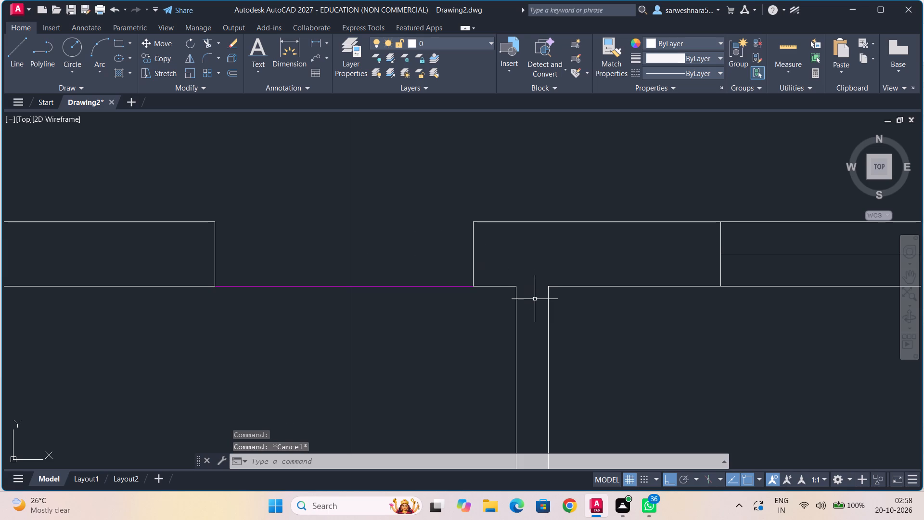
Split the short overlapping wall line with Break at Point at the wall-end corner of the opening beside the upper east column.
{"action": "middle_click_drag", "start_coordinate": [609, 346], "coordinate": [314, 178]}
{"action": "middle_click_drag", "start_coordinate": [559, 298], "coordinate": [284, 138]}
{"action": "middle_click_drag", "start_coordinate": [397, 223], "coordinate": [323, 193]}
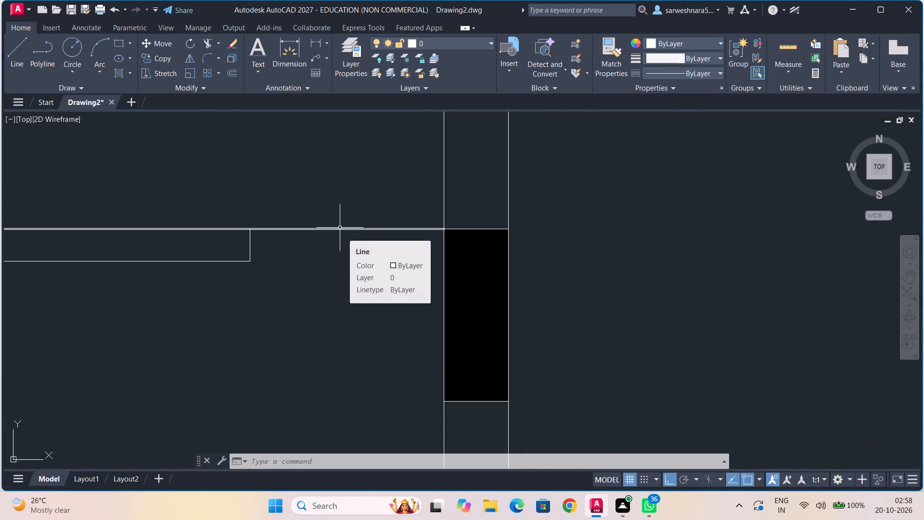
{"action": "scroll", "coordinate": [340, 228], "scroll_direction": "up", "scroll_amount": 1}
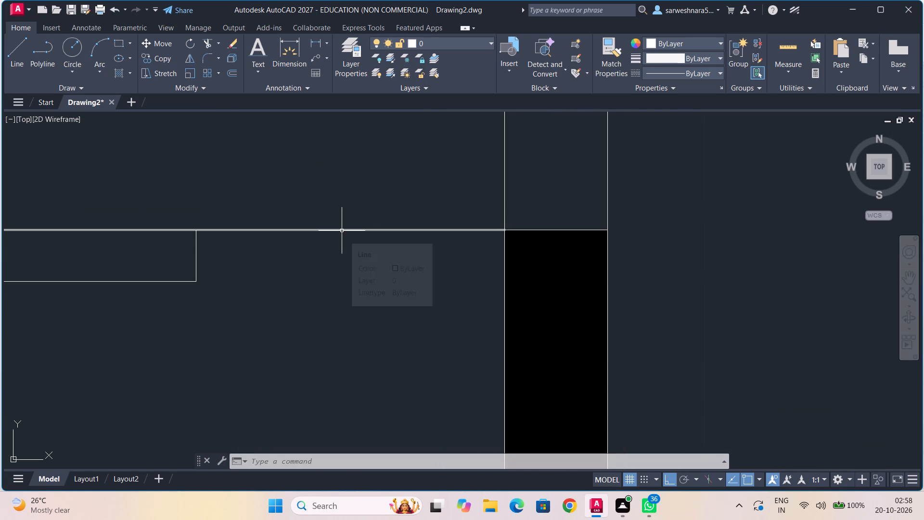
{"action": "type", "text": "bre"}
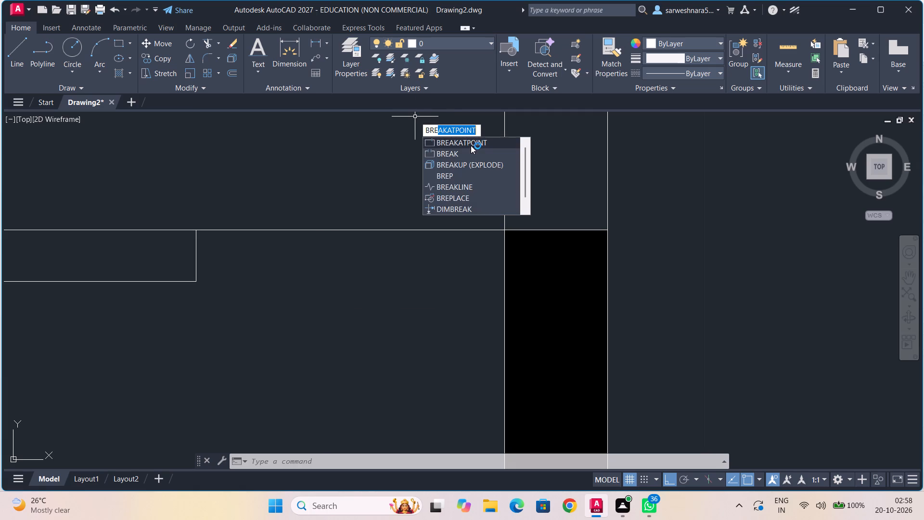
{"action": "left_click", "coordinate": [471, 145]}
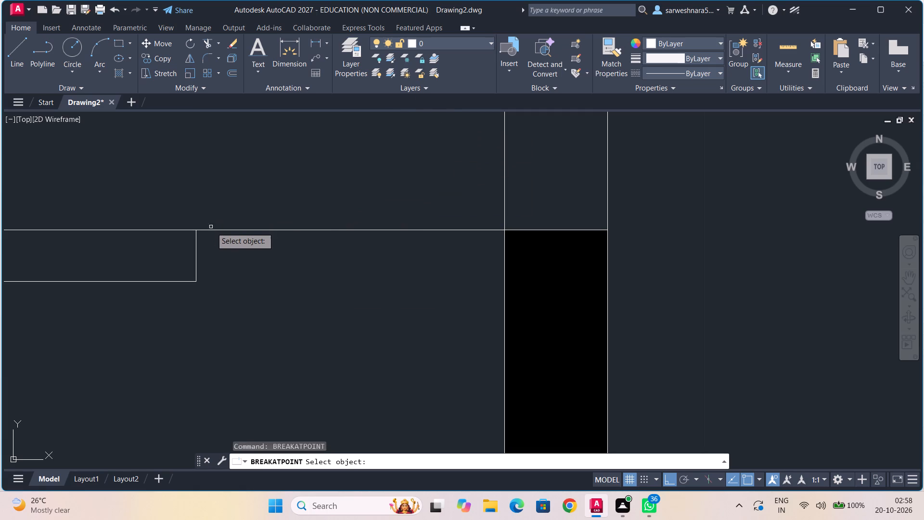
{"action": "left_click", "coordinate": [216, 231]}
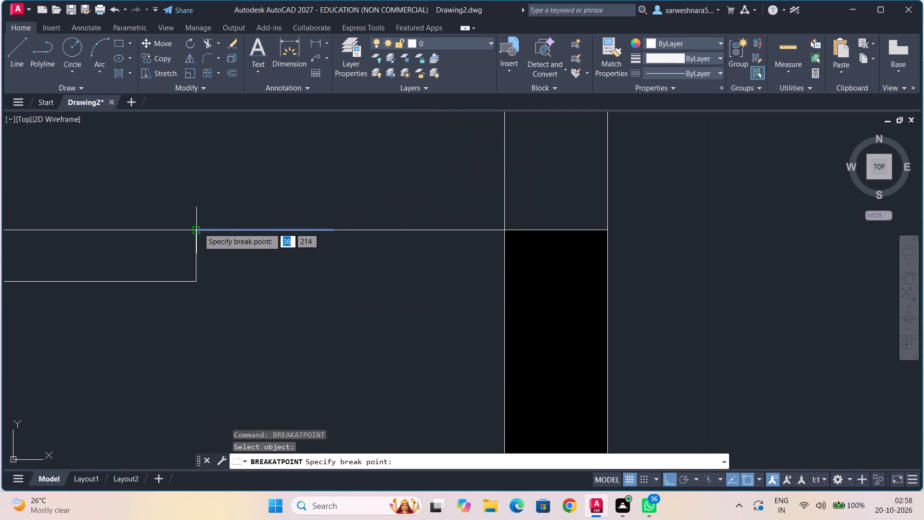
{"action": "left_click", "coordinate": [197, 230]}
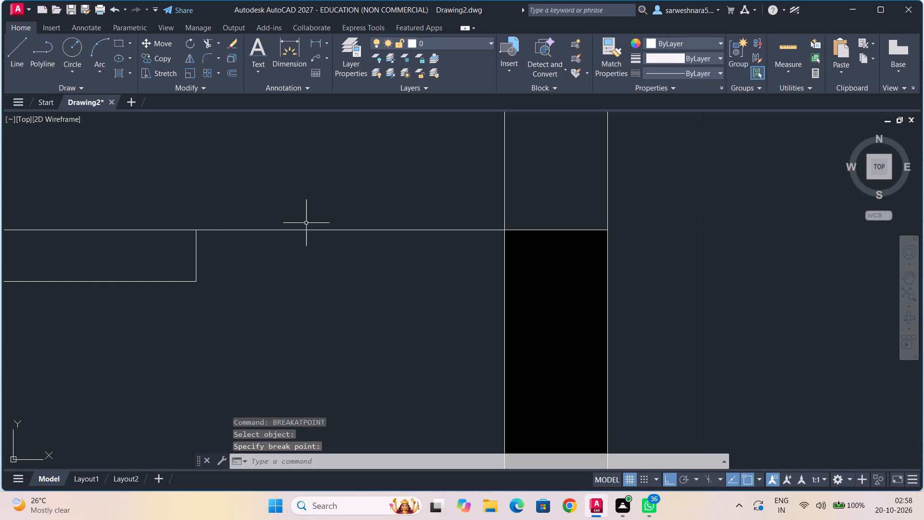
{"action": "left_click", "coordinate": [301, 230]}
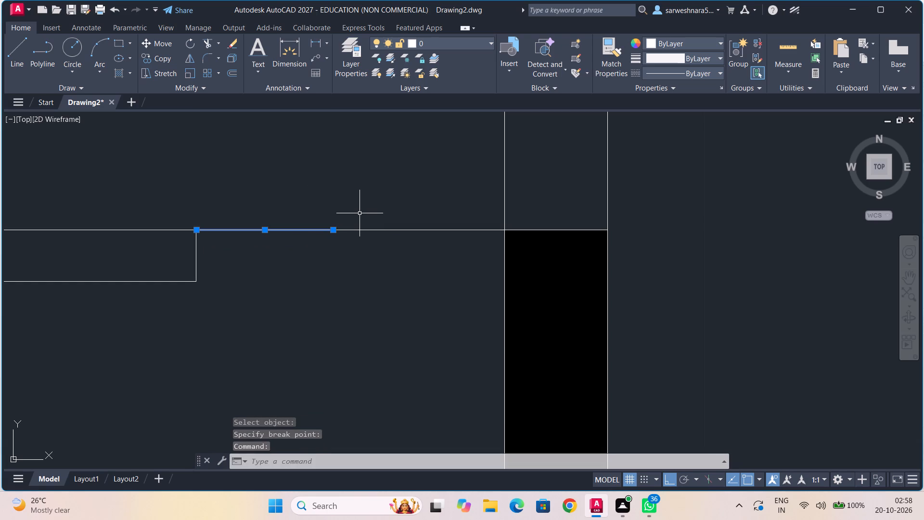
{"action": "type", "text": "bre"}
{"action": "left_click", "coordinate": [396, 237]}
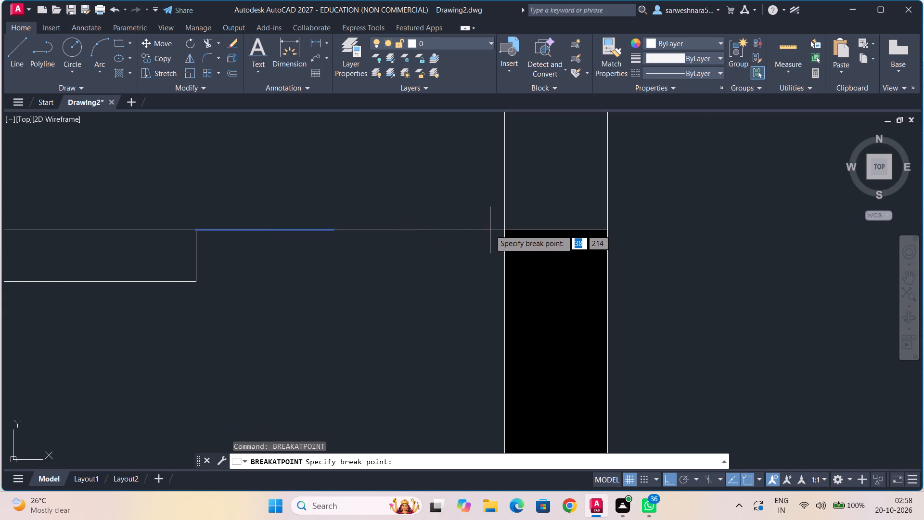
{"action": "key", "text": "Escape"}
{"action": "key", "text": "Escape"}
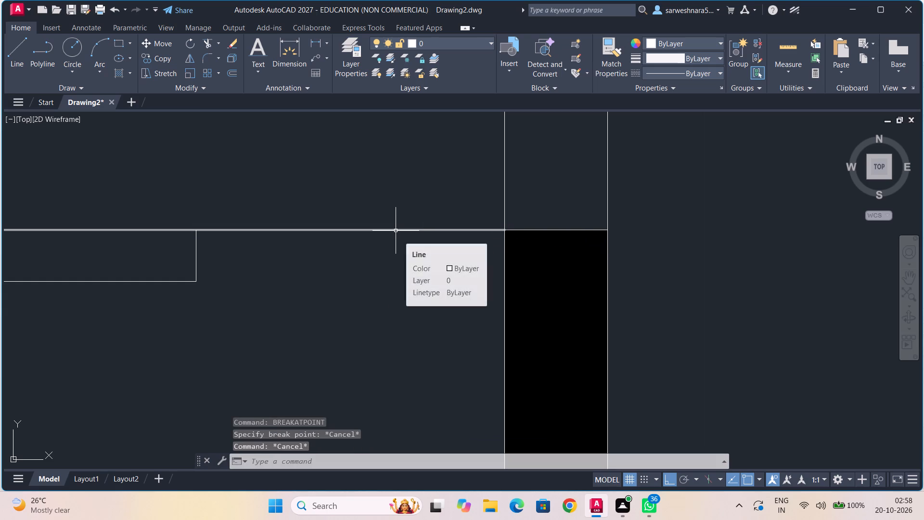
Split the long wall line with Break at Point at the same wall-end corner of the opening beside the column.
{"action": "type", "text": "bre"}
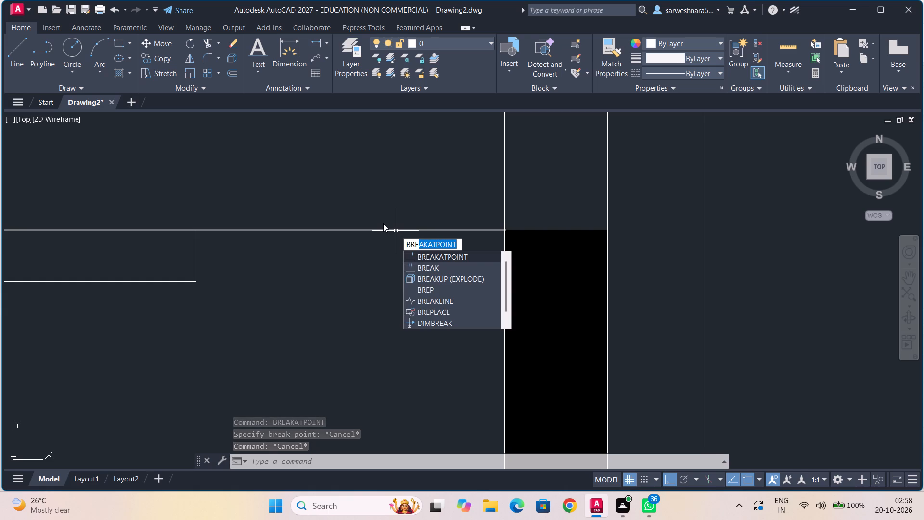
{"action": "left_click", "coordinate": [440, 253]}
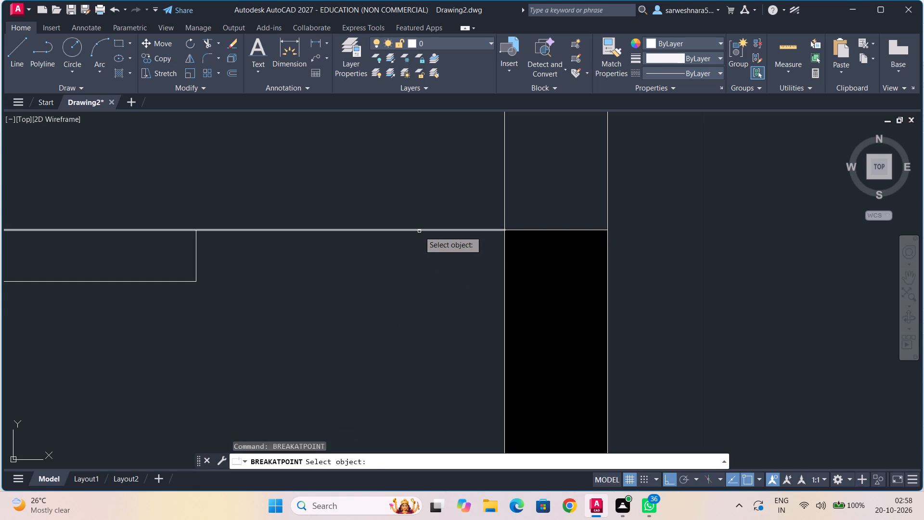
{"action": "left_click", "coordinate": [419, 231]}
{"action": "left_click", "coordinate": [195, 231]}
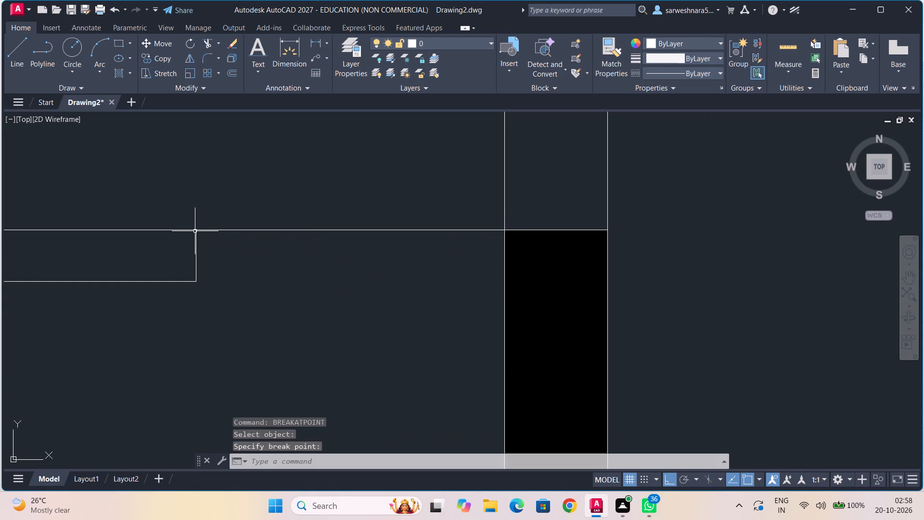
Recolour the long and short line pieces spanning the opening beside the upper east column to Magenta.
{"action": "left_click", "coordinate": [367, 230]}
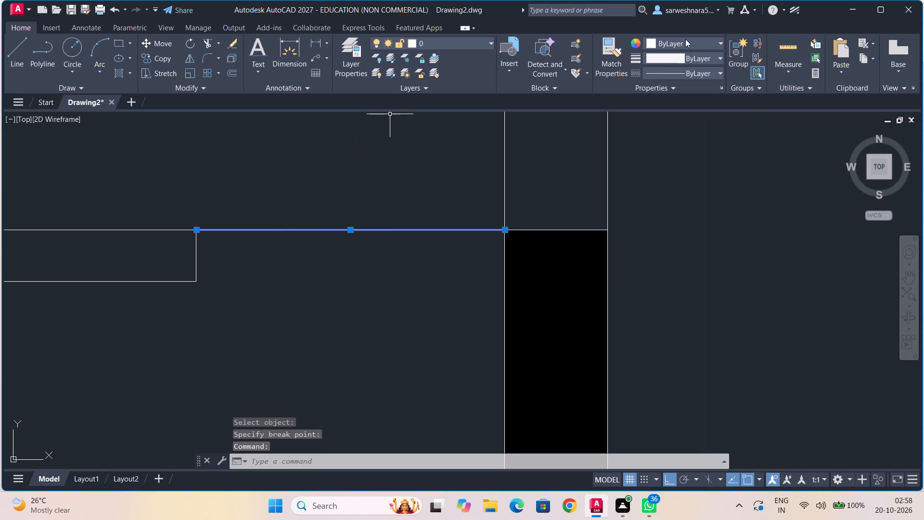
{"action": "left_click", "coordinate": [689, 40]}
{"action": "left_click", "coordinate": [707, 162]}
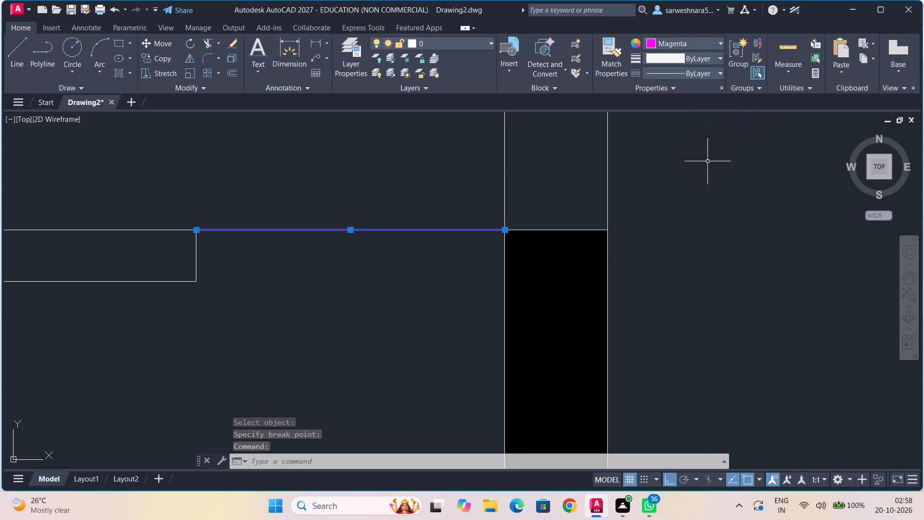
{"action": "middle_click", "coordinate": [369, 251]}
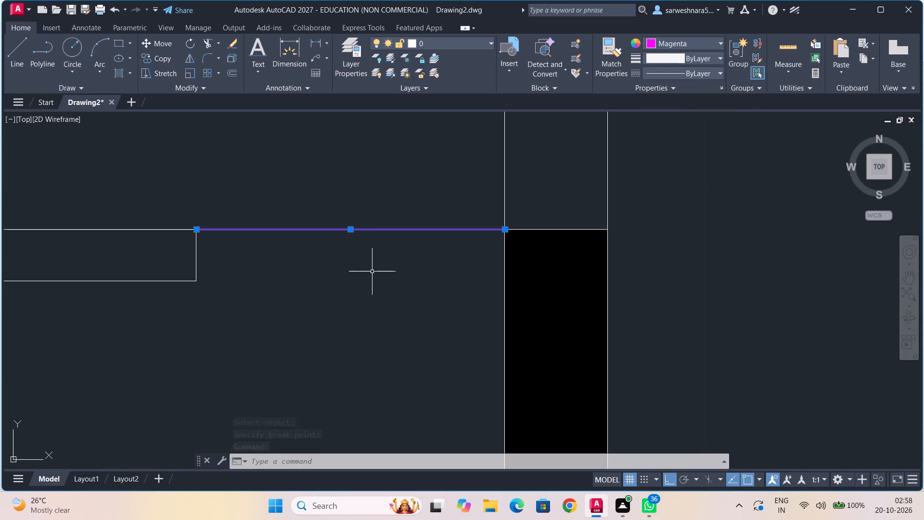
{"action": "key", "text": "Escape"}
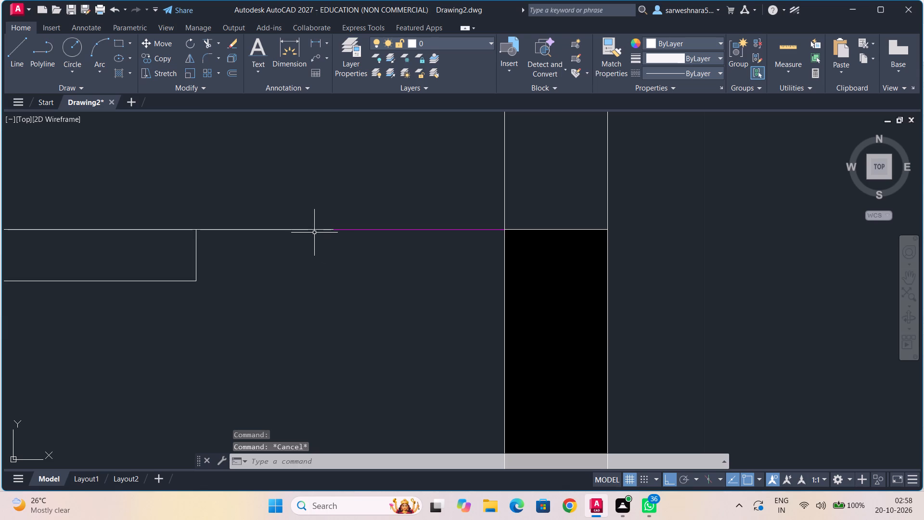
{"action": "left_click", "coordinate": [312, 231]}
{"action": "left_click", "coordinate": [682, 45]}
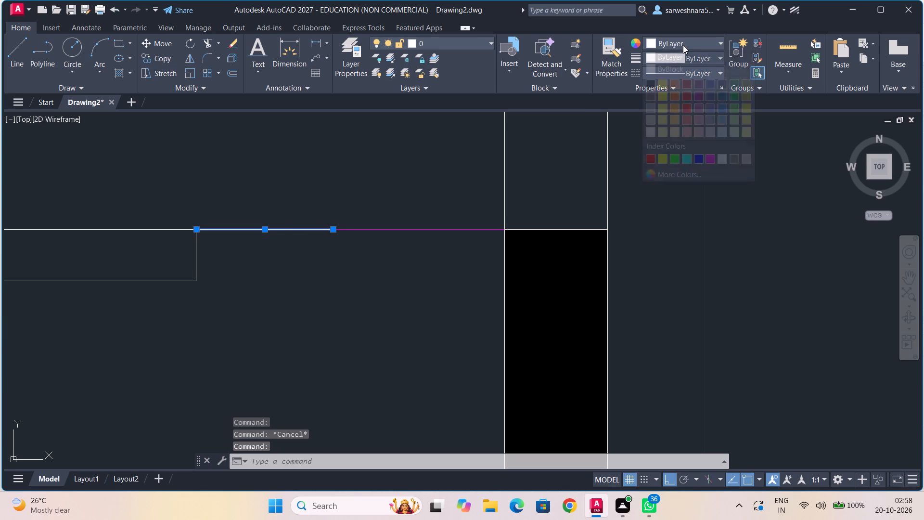
{"action": "left_click", "coordinate": [707, 157]}
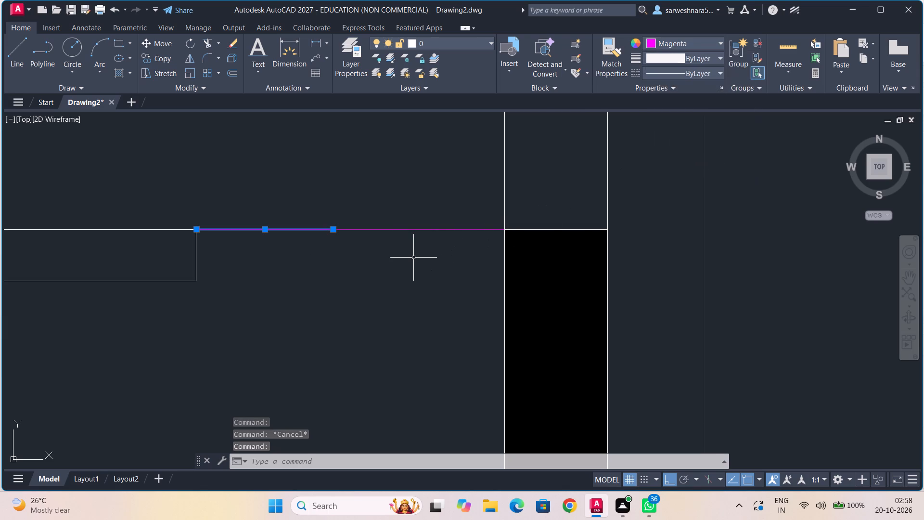
{"action": "key", "text": "Escape"}
Recolour the inner vertical partition line of the small west room below the lower west column to Magenta.
{"action": "scroll", "coordinate": [402, 261], "scroll_direction": "down", "scroll_amount": 2}
{"action": "middle_click_drag", "start_coordinate": [402, 261], "coordinate": [426, 207]}
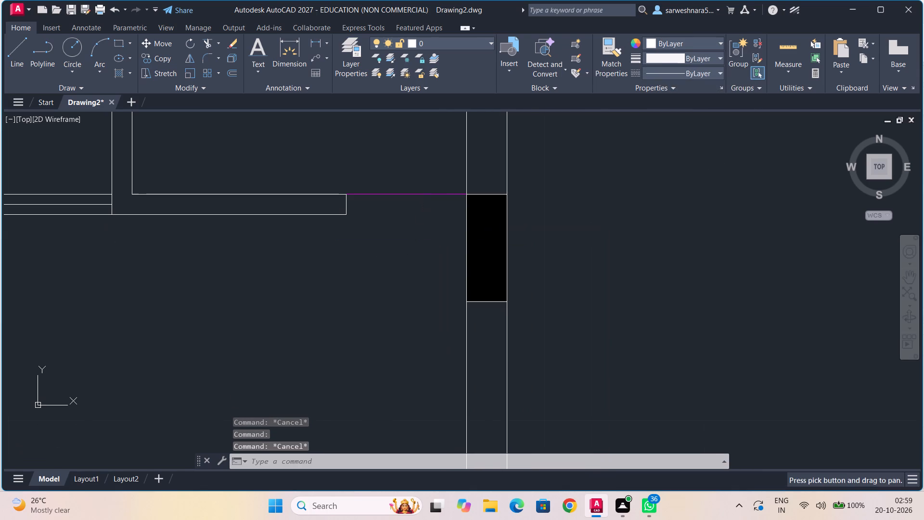
{"action": "scroll", "coordinate": [426, 205], "scroll_direction": "down", "scroll_amount": 3}
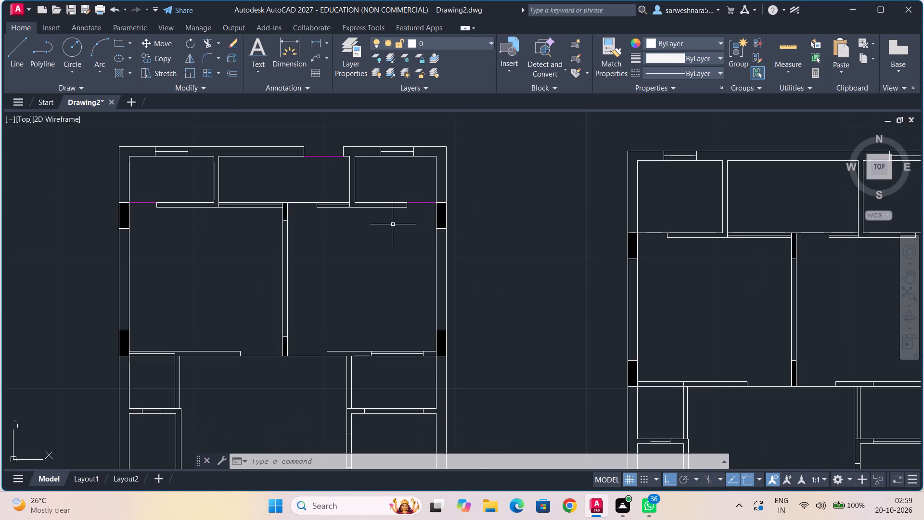
{"action": "middle_click_drag", "start_coordinate": [334, 273], "coordinate": [372, 177]}
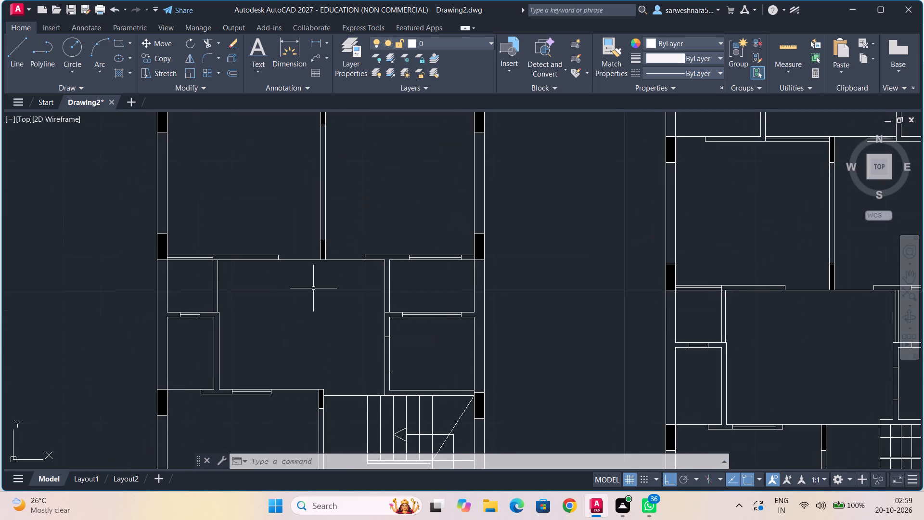
{"action": "scroll", "coordinate": [314, 295], "scroll_direction": "up", "scroll_amount": 1}
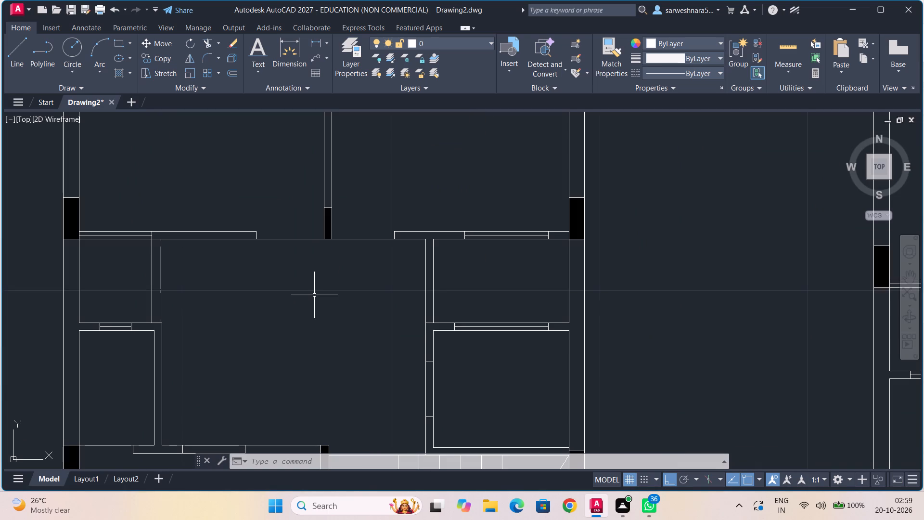
{"action": "scroll", "coordinate": [314, 295], "scroll_direction": "up", "scroll_amount": 1}
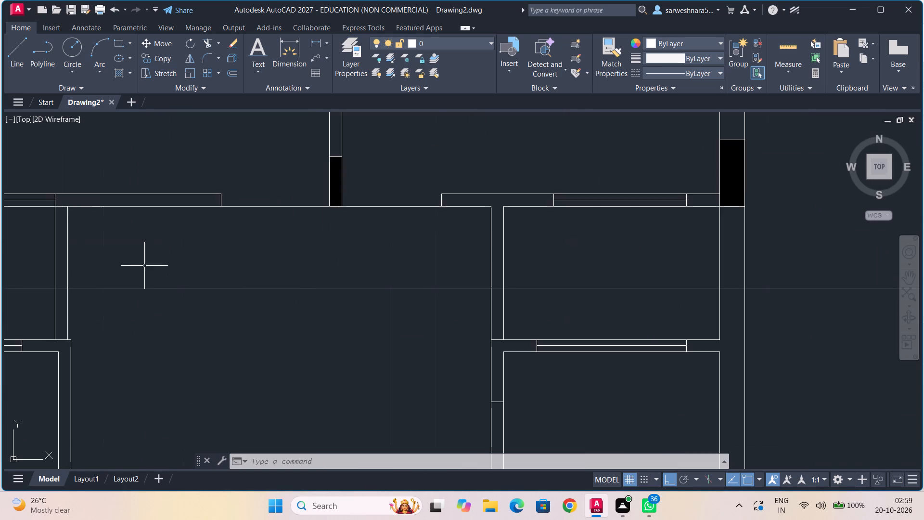
{"action": "middle_click_drag", "start_coordinate": [145, 266], "coordinate": [384, 242]}
{"action": "scroll", "coordinate": [145, 266], "scroll_direction": "up", "scroll_amount": 1}
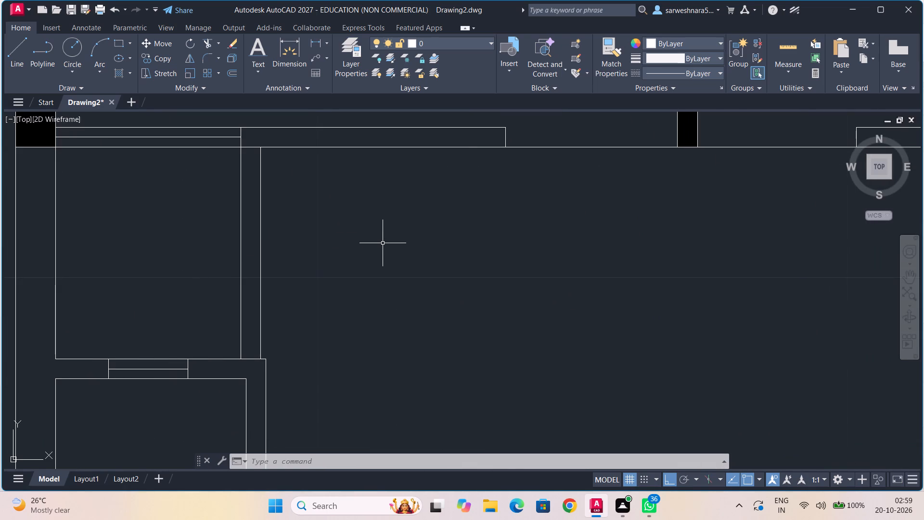
{"action": "left_click", "coordinate": [241, 234]}
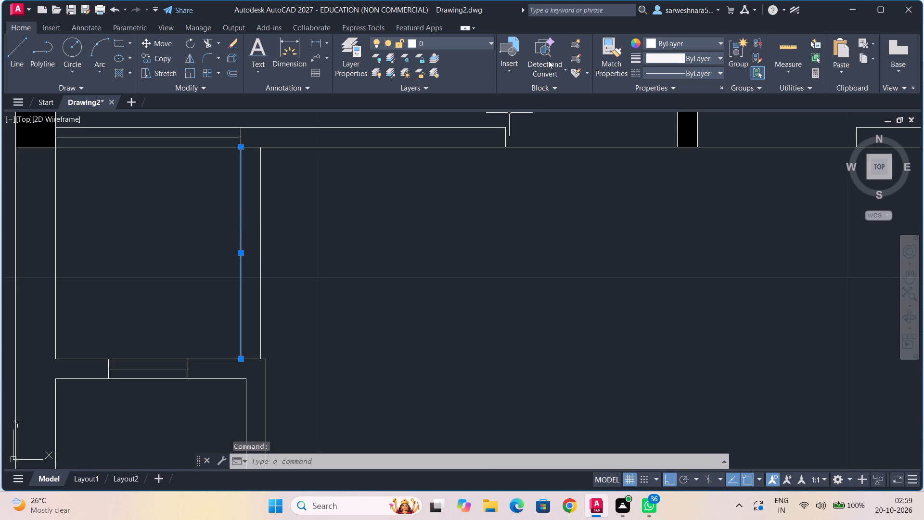
{"action": "left_click", "coordinate": [684, 36]}
{"action": "left_click", "coordinate": [685, 41]}
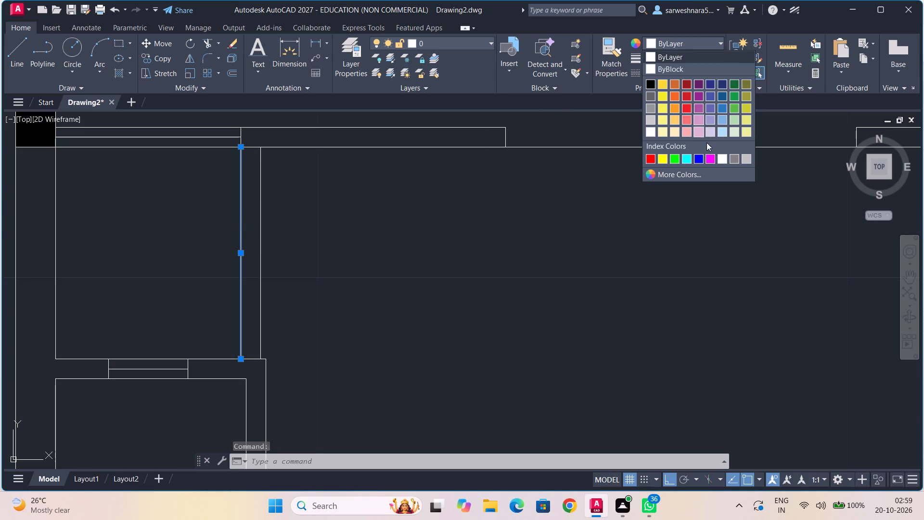
{"action": "left_click", "coordinate": [709, 161]}
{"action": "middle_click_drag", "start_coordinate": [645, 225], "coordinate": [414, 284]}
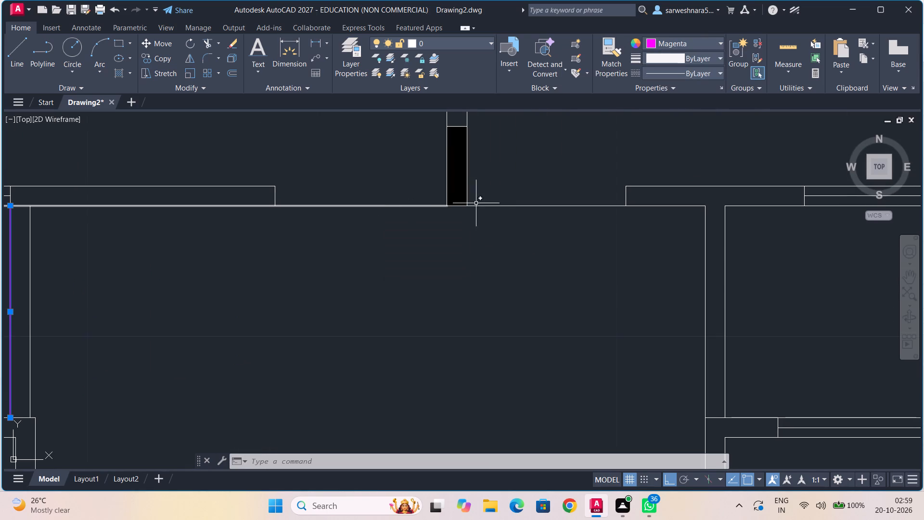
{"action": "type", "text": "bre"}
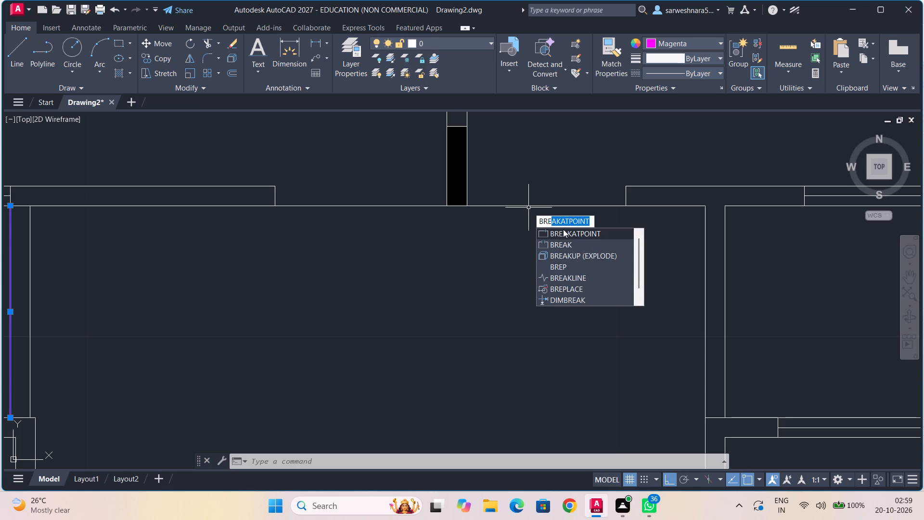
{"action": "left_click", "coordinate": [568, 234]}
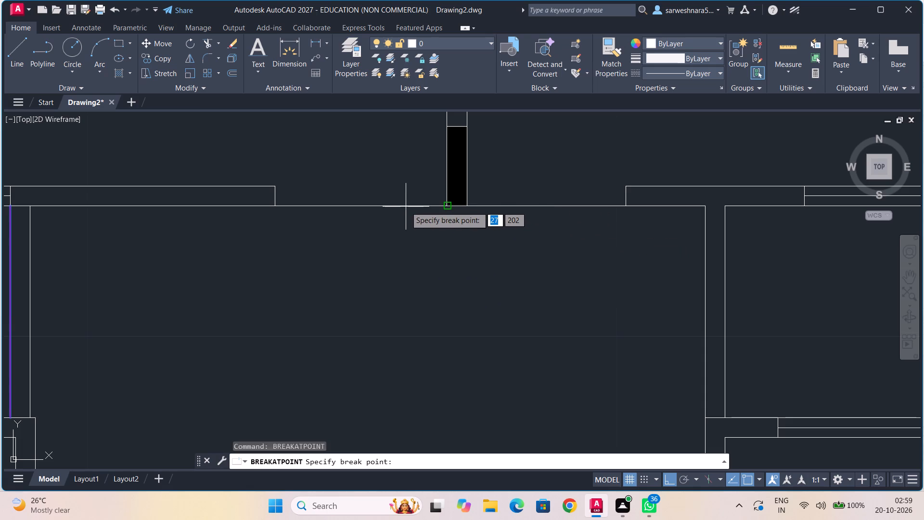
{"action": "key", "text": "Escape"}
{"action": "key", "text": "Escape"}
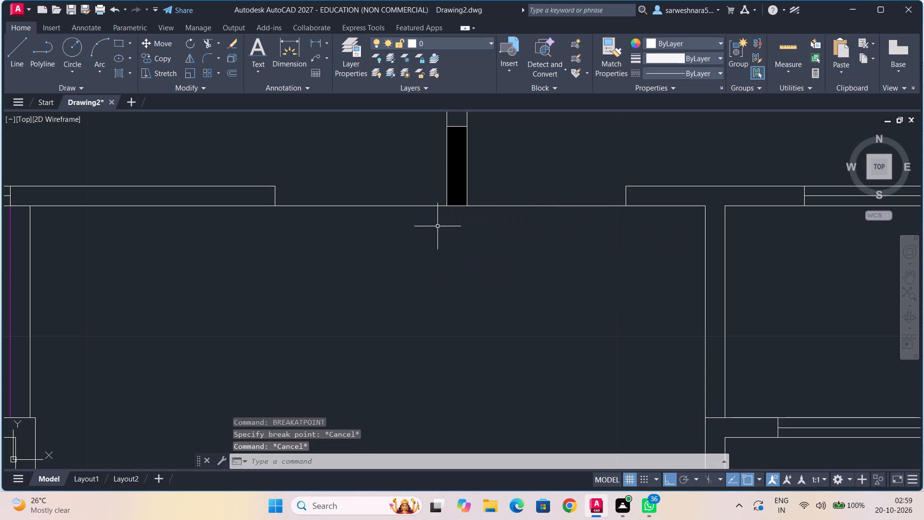
Apply Break at Point to the horizontal wall line west of the middle black column, at the column's lower-left corner.
{"action": "type", "text": "bre"}
{"action": "left_click", "coordinate": [493, 250]}
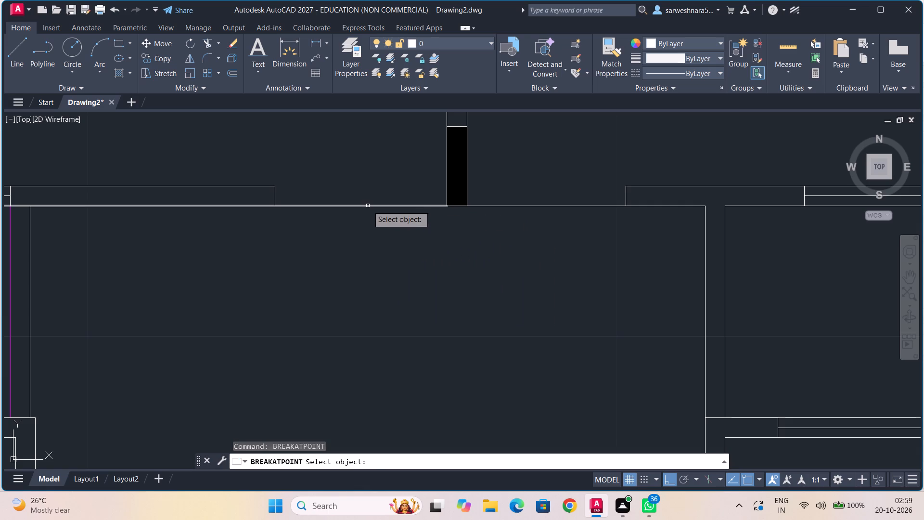
{"action": "left_click", "coordinate": [368, 206]}
{"action": "left_click", "coordinate": [445, 207]}
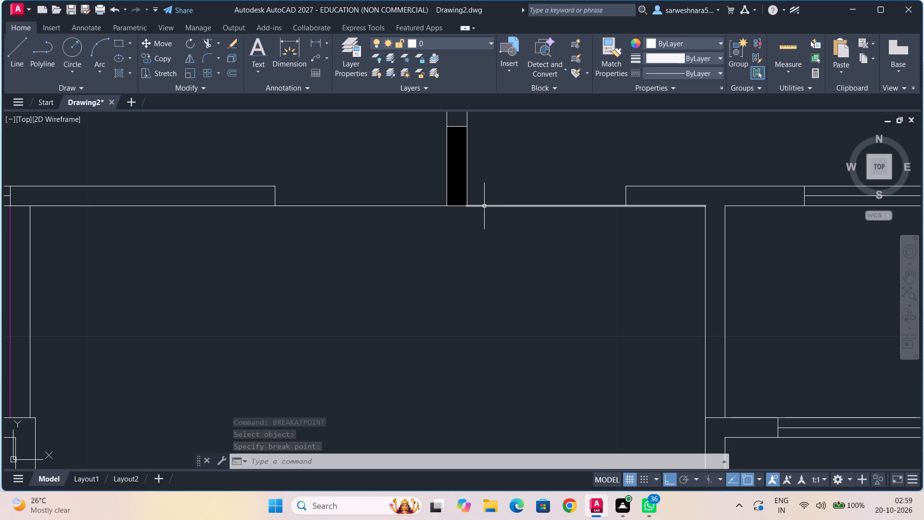
Apply Break at Point to the horizontal wall lines on both sides of the middle black column, at the neighbouring wall-end corners.
{"action": "type", "text": "br"}
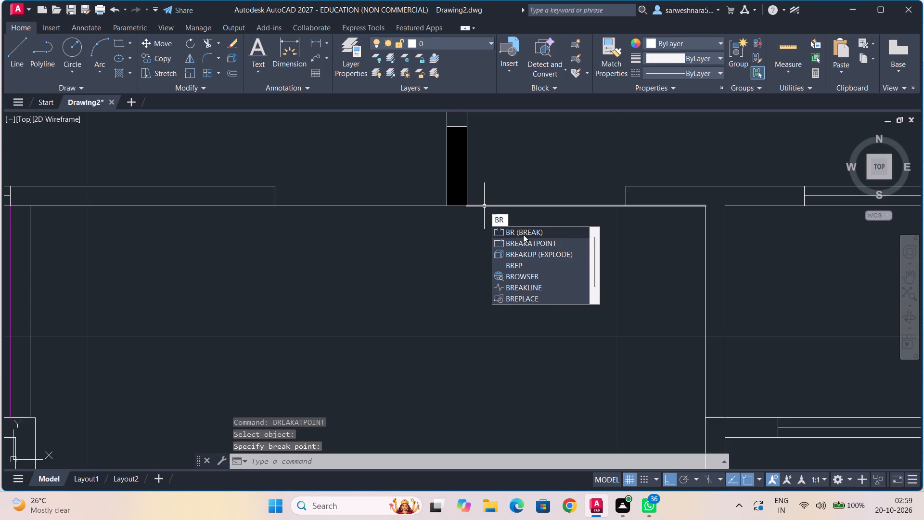
{"action": "left_click", "coordinate": [529, 242]}
{"action": "left_click", "coordinate": [343, 207]}
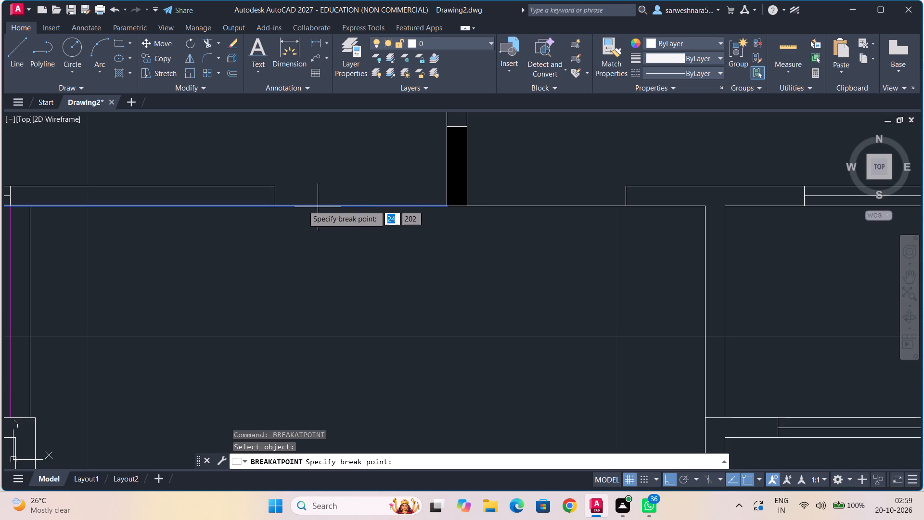
{"action": "left_click", "coordinate": [274, 206]}
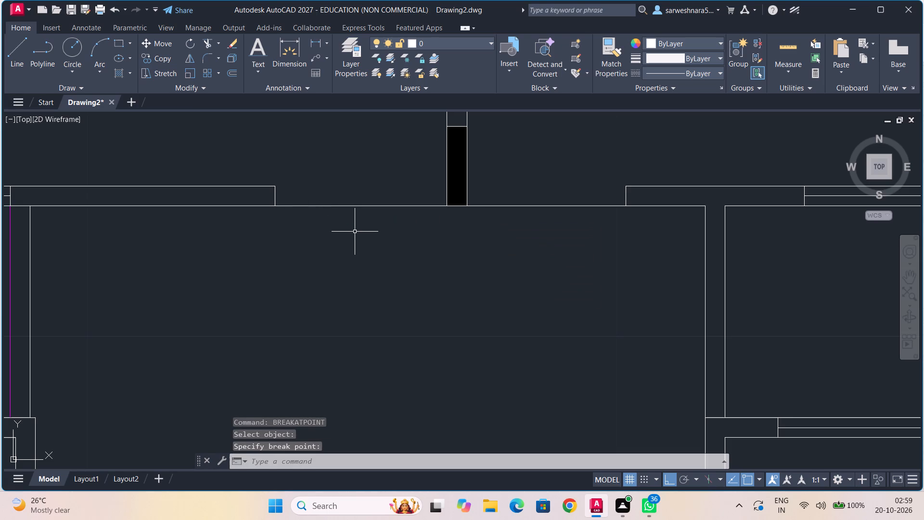
{"action": "type", "text": "be"}
{"action": "key", "text": "BackSpace"}
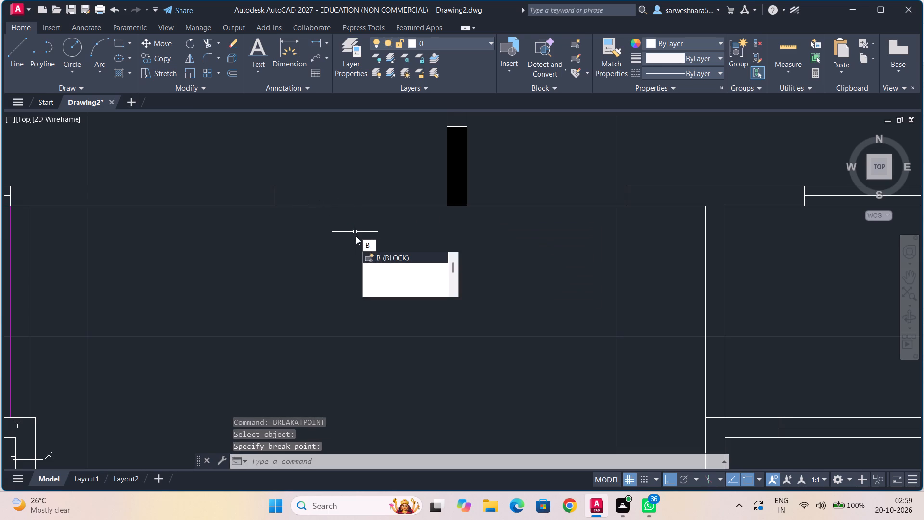
{"action": "type", "text": "re"}
{"action": "left_click", "coordinate": [413, 257]}
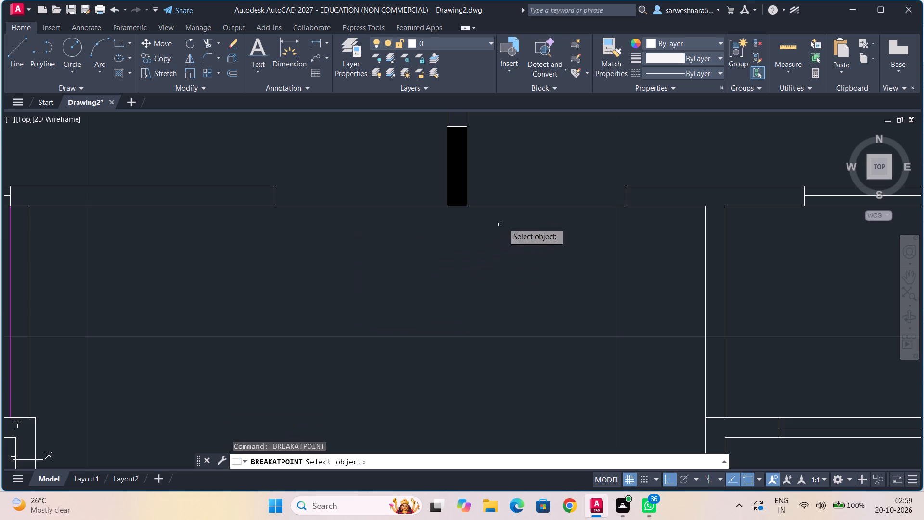
{"action": "left_click", "coordinate": [525, 204]}
{"action": "left_click", "coordinate": [624, 207]}
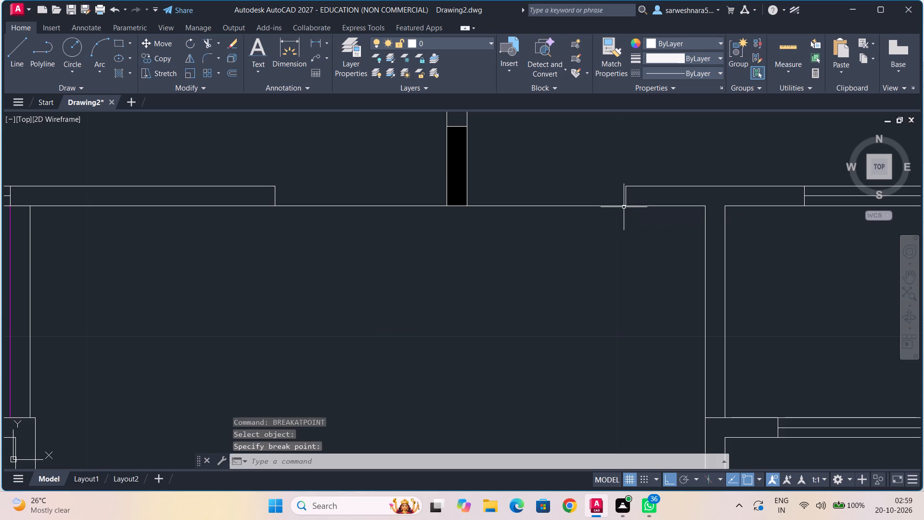
{"action": "key", "text": "Escape"}
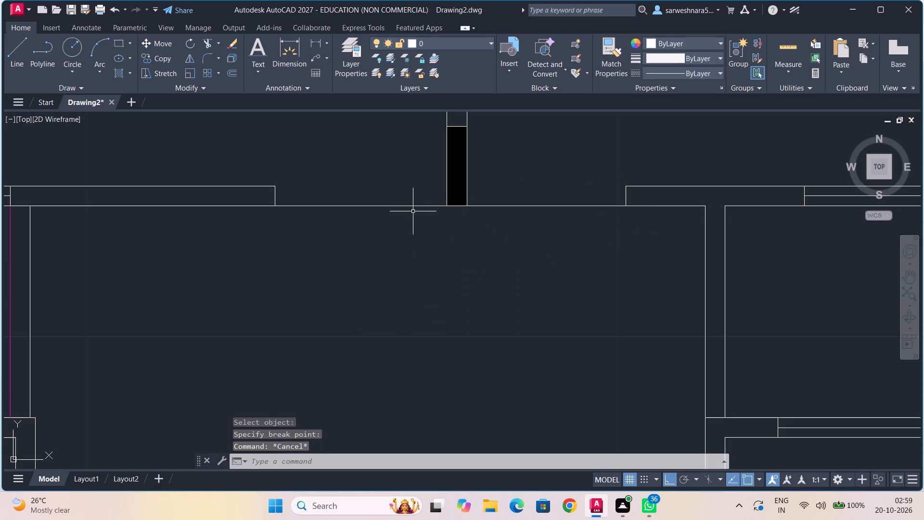
Recolour the two line pieces spanning the openings on either side of the middle black column to Magenta.
{"action": "left_click", "coordinate": [411, 205]}
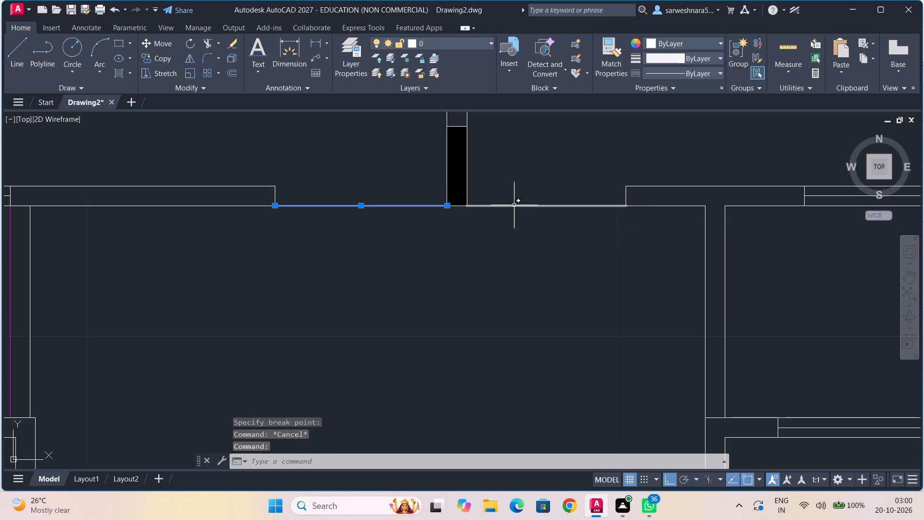
{"action": "left_click", "coordinate": [517, 206]}
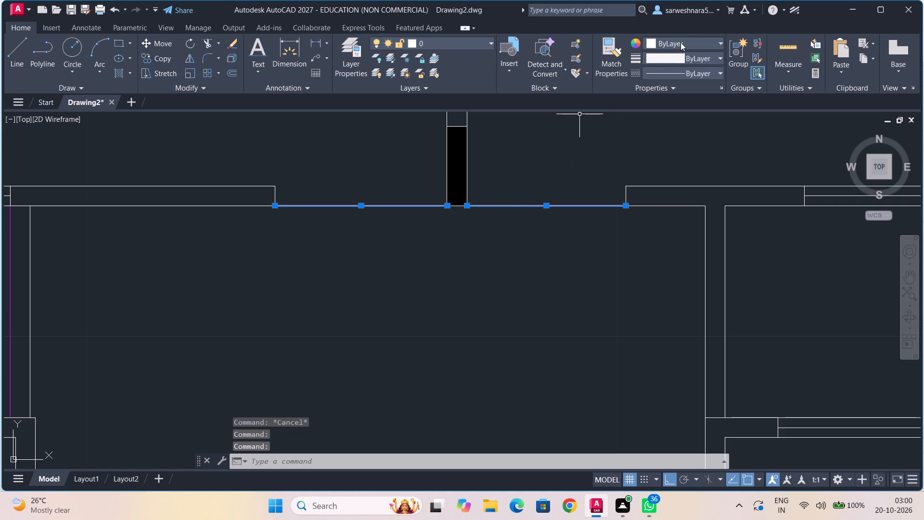
{"action": "left_click", "coordinate": [680, 42]}
{"action": "left_click", "coordinate": [708, 161]}
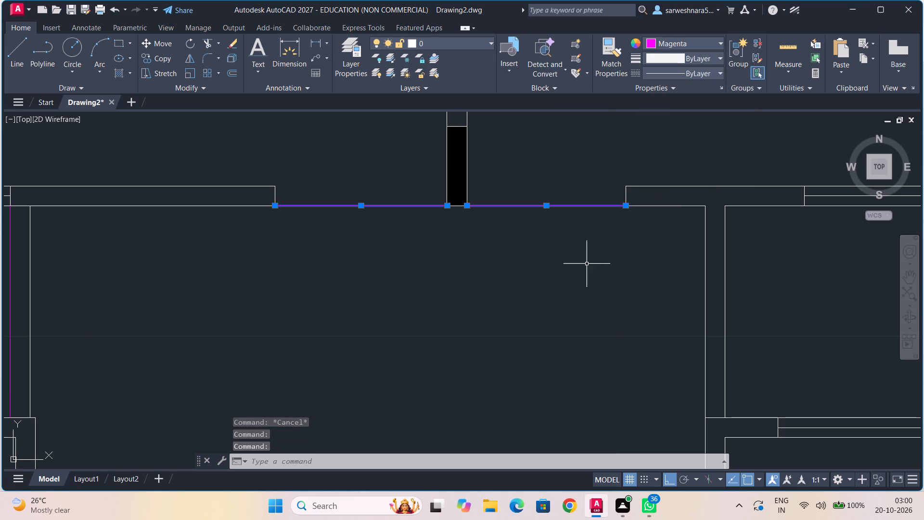
{"action": "scroll", "coordinate": [541, 295], "scroll_direction": "down", "scroll_amount": 2}
{"action": "middle_click_drag", "start_coordinate": [520, 293], "coordinate": [486, 278]}
{"action": "key", "text": "Escape"}
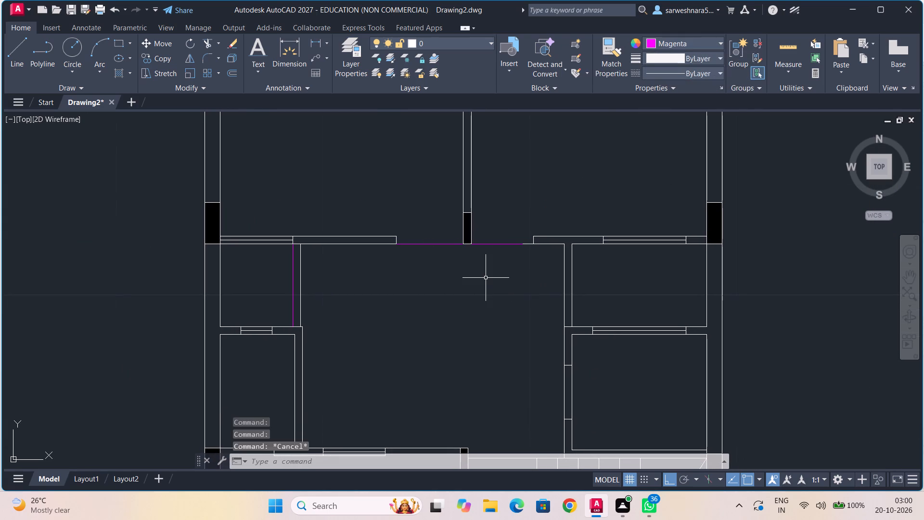
Recolour the inner vertical partition line of the small east room below the upper east column to Magenta.
{"action": "middle_click_drag", "start_coordinate": [500, 297], "coordinate": [411, 270]}
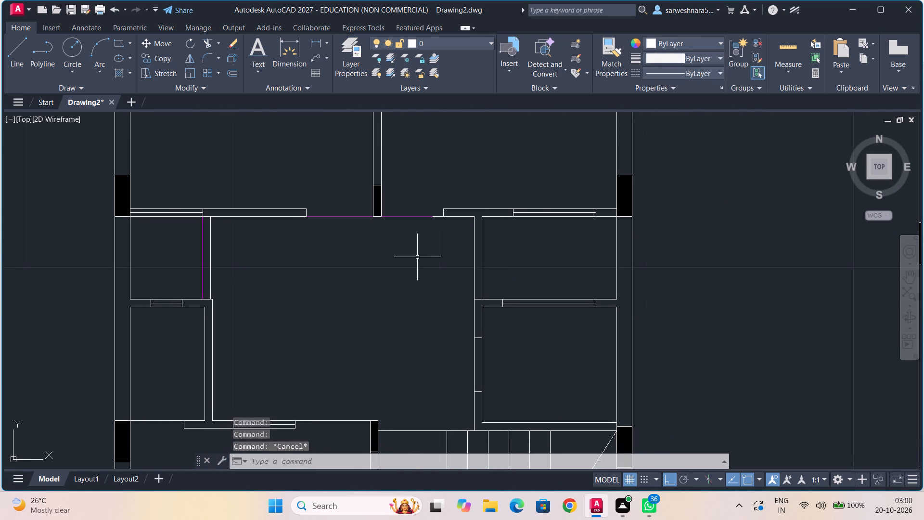
{"action": "scroll", "coordinate": [468, 286], "scroll_direction": "up", "scroll_amount": 1}
{"action": "middle_click_drag", "start_coordinate": [463, 285], "coordinate": [358, 264]}
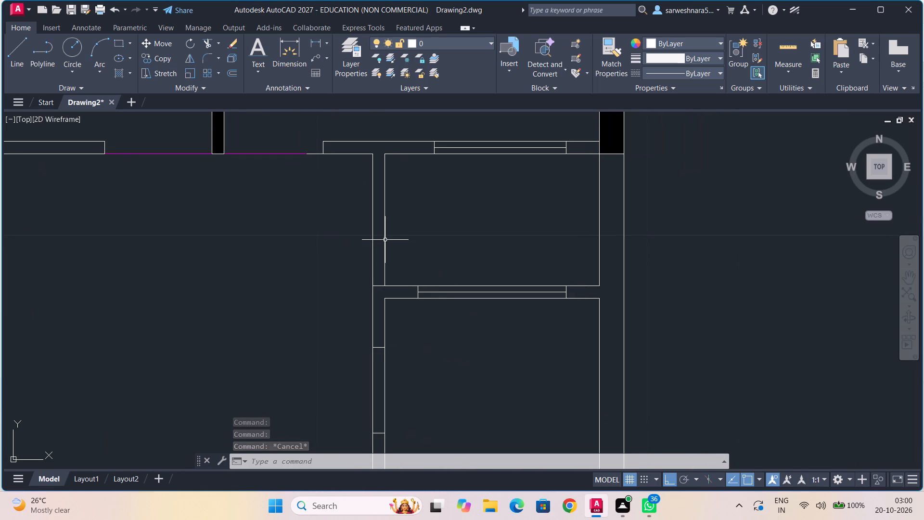
{"action": "left_click", "coordinate": [385, 239]}
{"action": "left_click", "coordinate": [663, 43]}
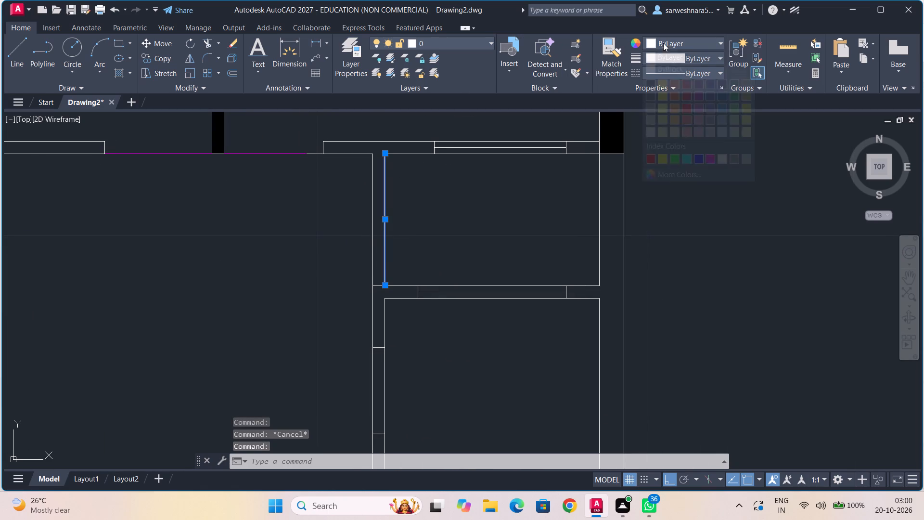
{"action": "left_click", "coordinate": [709, 158]}
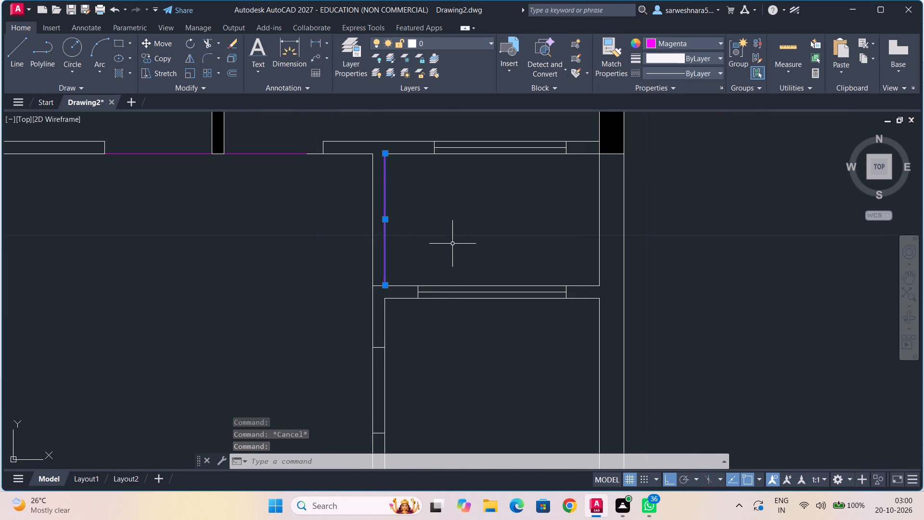
Apply Break at Point to the horizontal wall line west of the column beside the staircase, at the window wall's end corner.
{"action": "middle_click_drag", "start_coordinate": [452, 244], "coordinate": [445, 146]}
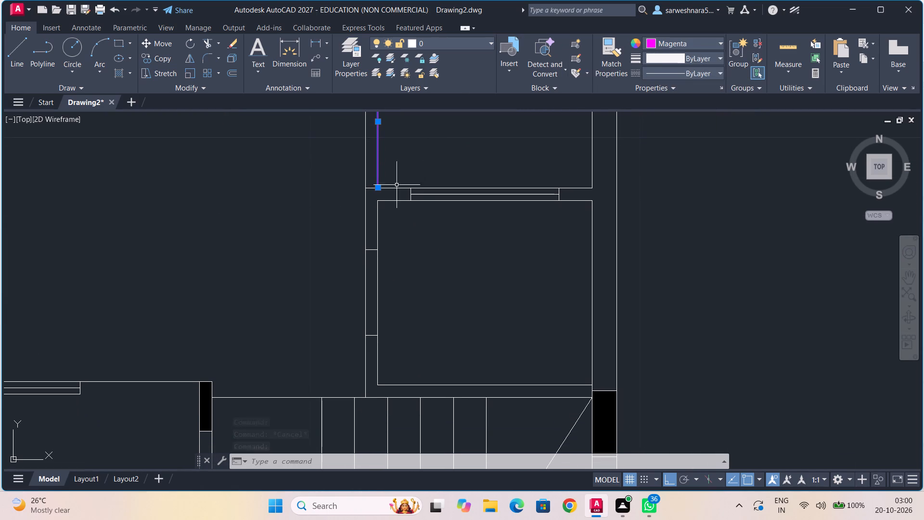
{"action": "middle_click_drag", "start_coordinate": [325, 236], "coordinate": [398, 146]}
{"action": "middle_click_drag", "start_coordinate": [302, 239], "coordinate": [300, 236]}
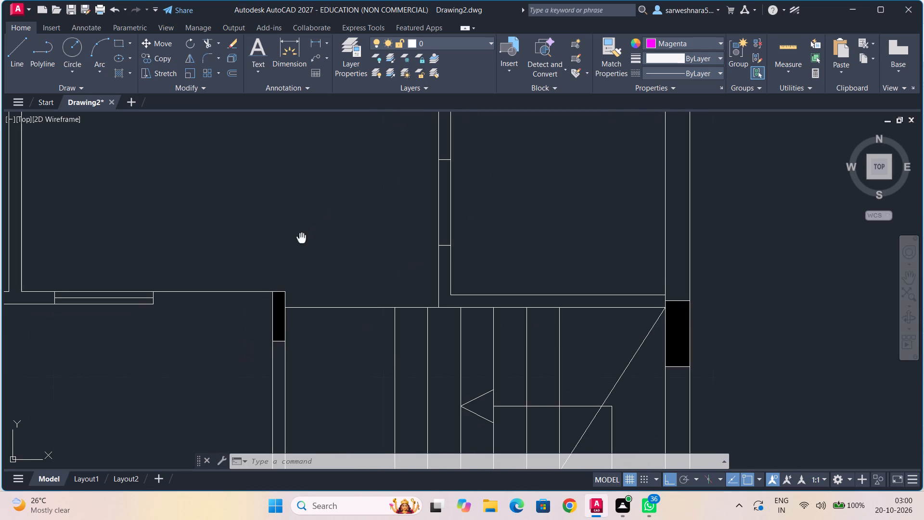
{"action": "middle_click_drag", "start_coordinate": [300, 236], "coordinate": [386, 195]}
{"action": "key", "text": "Escape"}
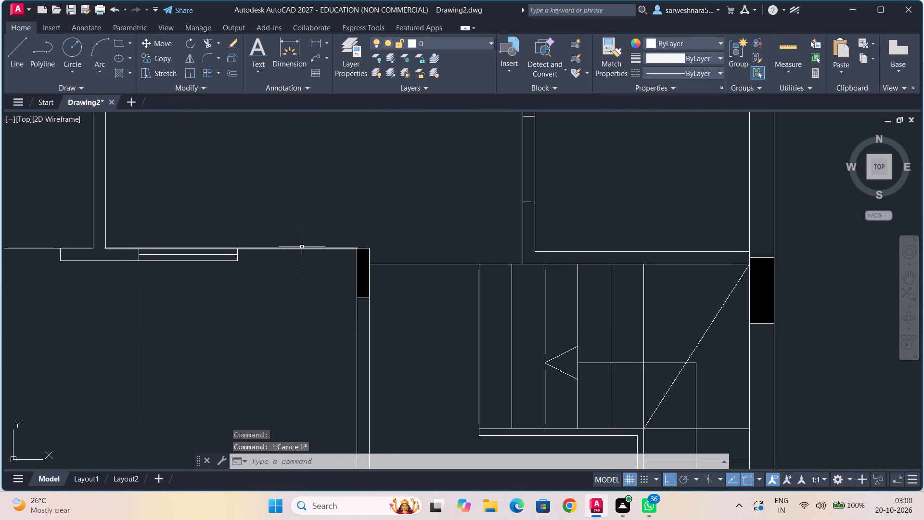
{"action": "type", "text": "bre"}
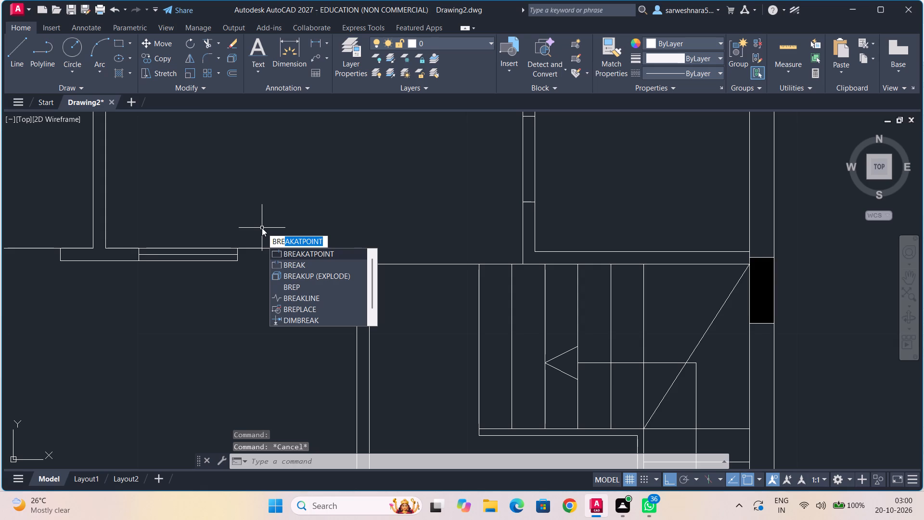
{"action": "left_click", "coordinate": [304, 254]}
{"action": "left_click", "coordinate": [295, 247]}
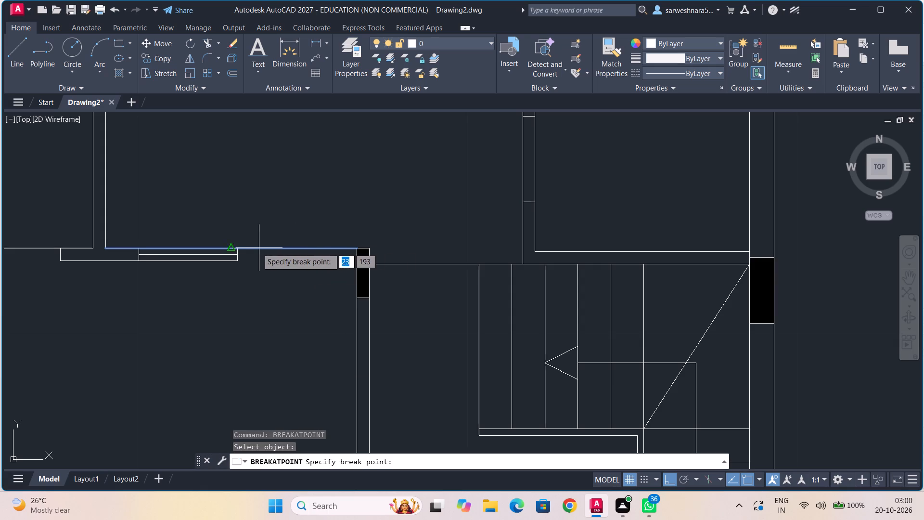
{"action": "left_click", "coordinate": [239, 248]}
{"action": "key", "text": "Escape"}
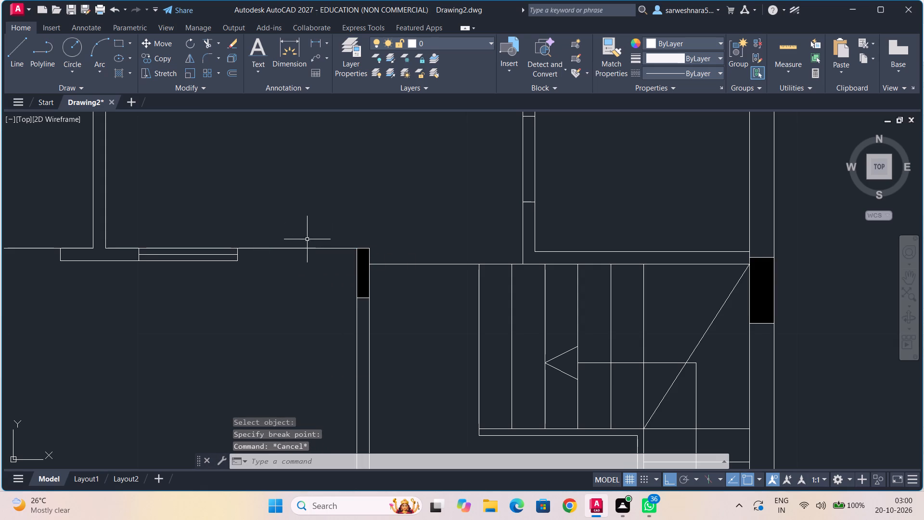
Recolour the line piece between the window wall's end and the column beside the staircase to Magenta.
{"action": "left_click", "coordinate": [303, 247]}
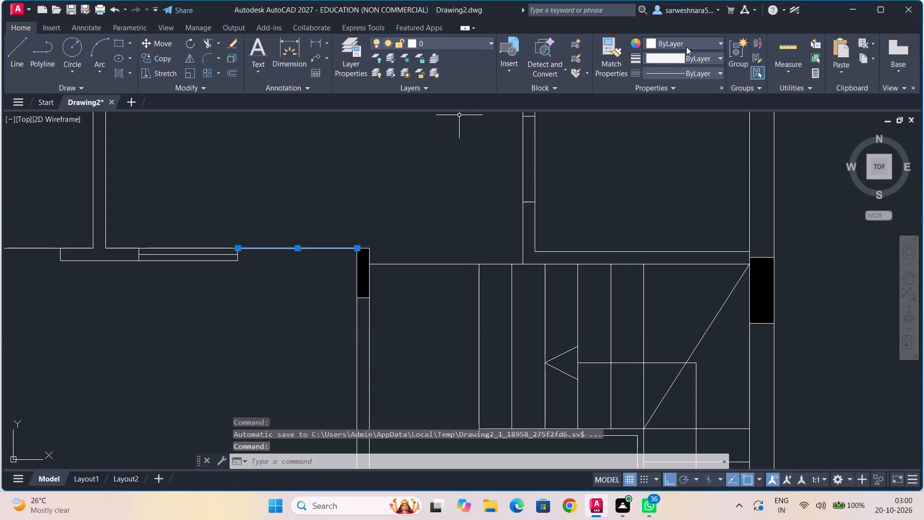
{"action": "left_click", "coordinate": [691, 42]}
{"action": "left_click", "coordinate": [709, 160]}
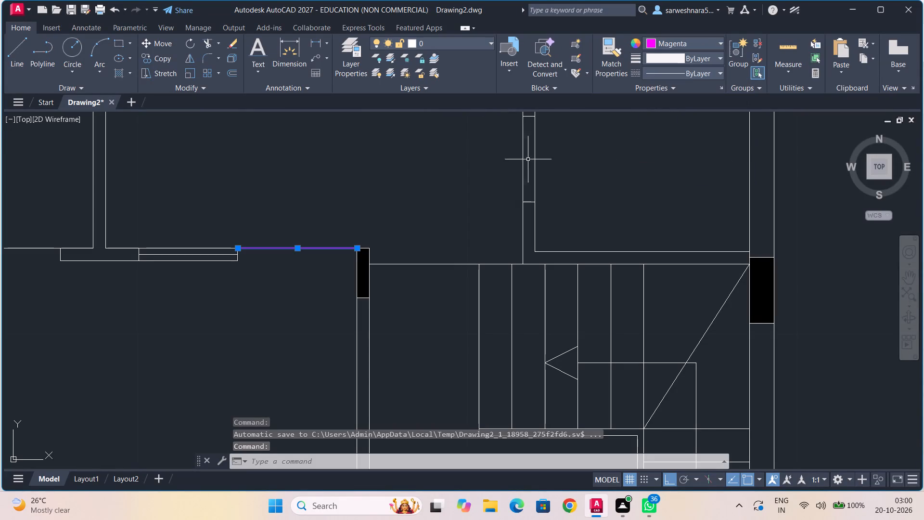
{"action": "key", "text": "Escape"}
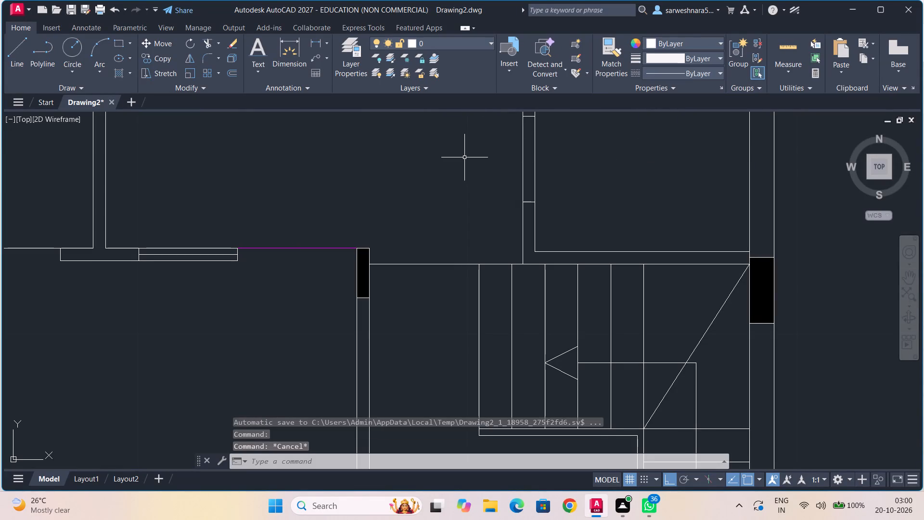
Recolour the line at the head of the stairs, from the column east to the partition wall, to Magenta.
{"action": "scroll", "coordinate": [439, 239], "scroll_direction": "up", "scroll_amount": 1}
{"action": "middle_click_drag", "start_coordinate": [438, 239], "coordinate": [436, 239]}
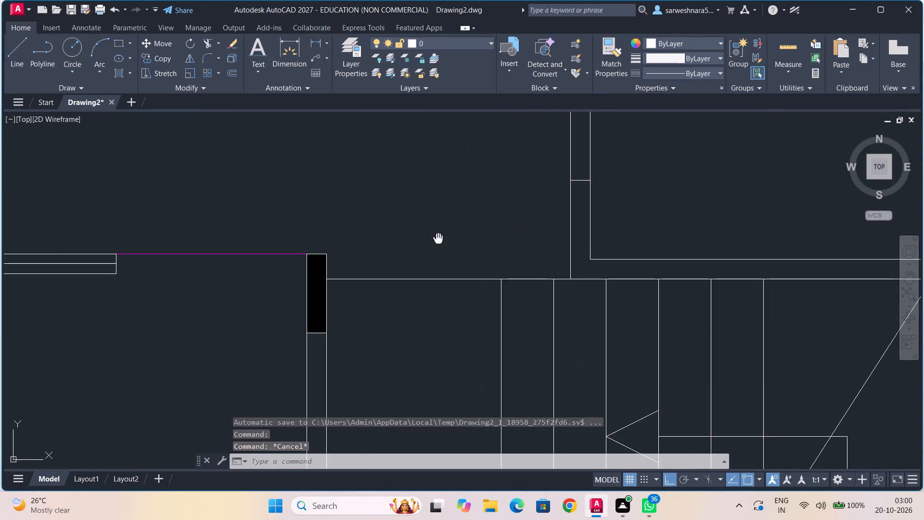
{"action": "middle_click_drag", "start_coordinate": [436, 239], "coordinate": [372, 184]}
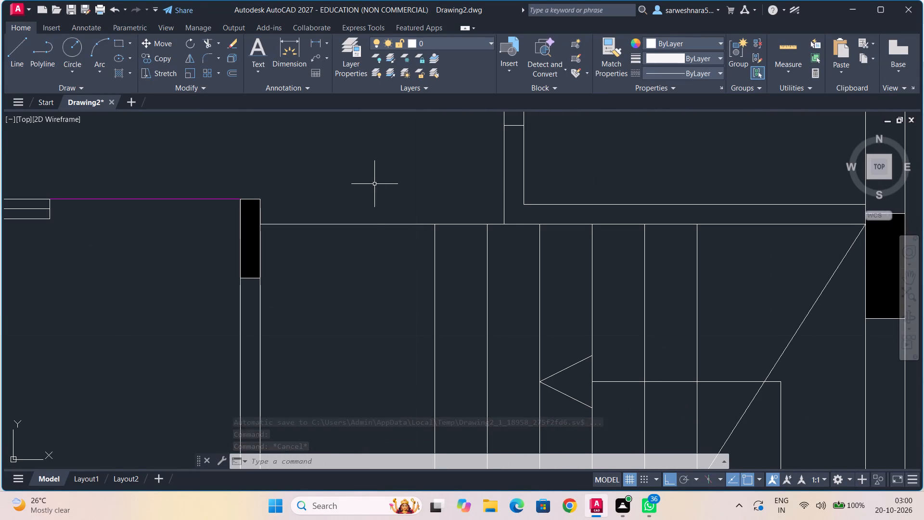
{"action": "left_click", "coordinate": [378, 224]}
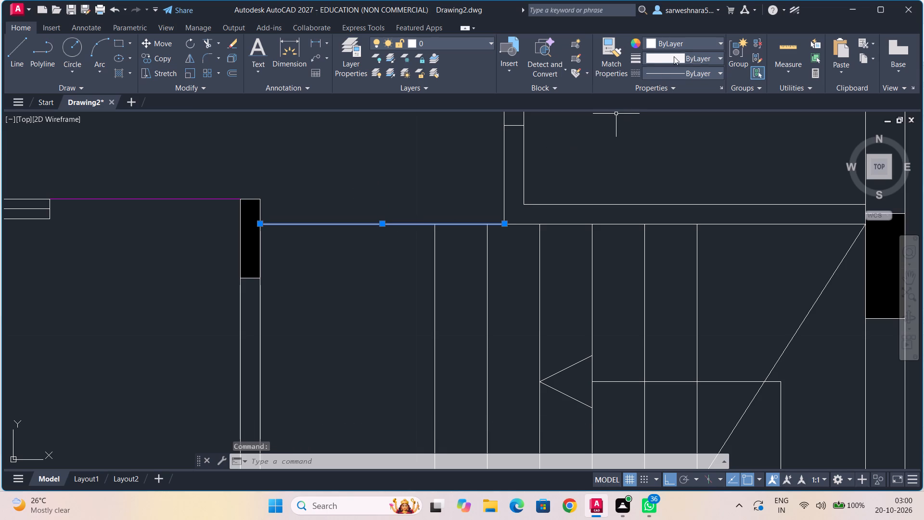
{"action": "left_click", "coordinate": [691, 41]}
{"action": "left_click", "coordinate": [709, 157]}
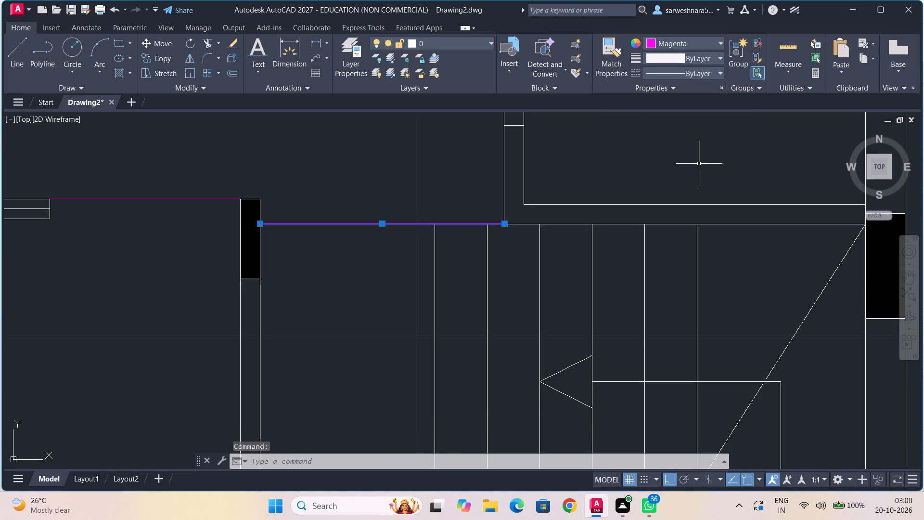
{"action": "key", "text": "Escape"}
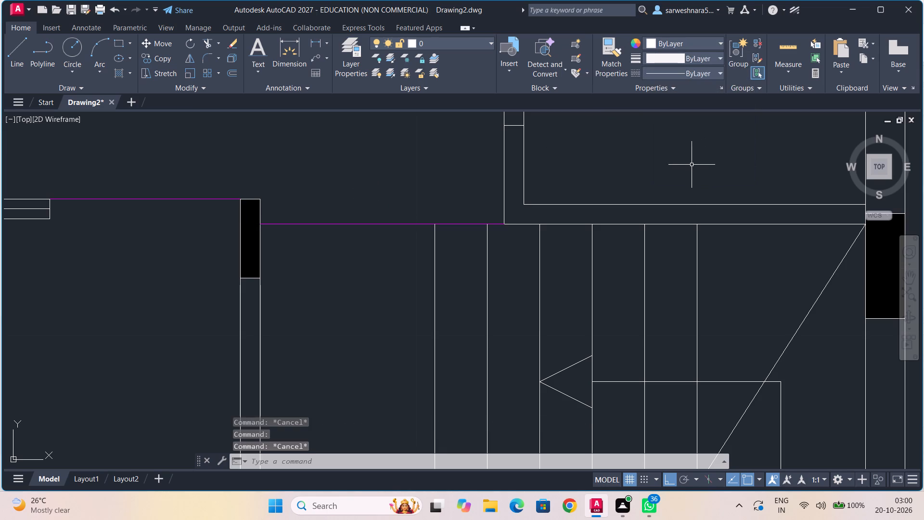
Recolour the stair direction arrow, its two path lines and the seven horizontal tread lines of the lower flight to Magenta.
{"action": "middle_click_drag", "start_coordinate": [654, 185], "coordinate": [496, 91]}
{"action": "middle_click_drag", "start_coordinate": [511, 172], "coordinate": [451, 98]}
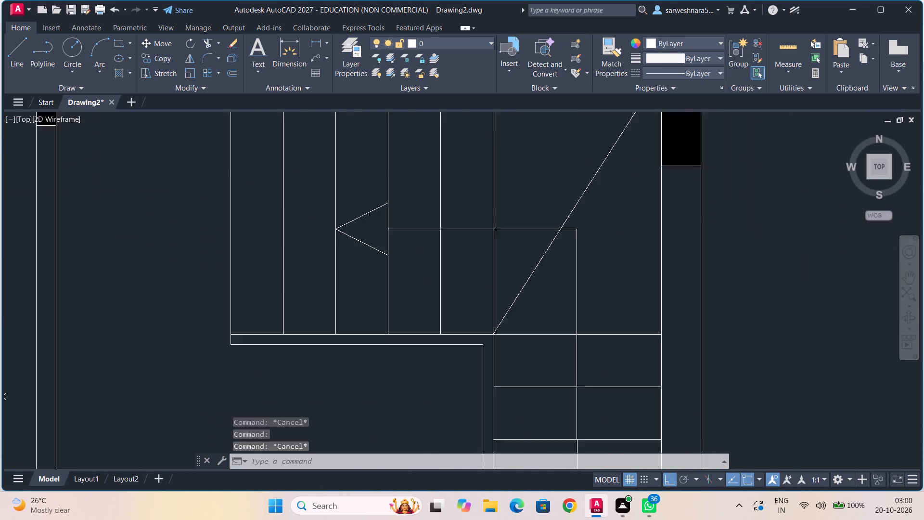
{"action": "middle_click_drag", "start_coordinate": [451, 98], "coordinate": [443, 89]}
{"action": "left_click", "coordinate": [357, 183]}
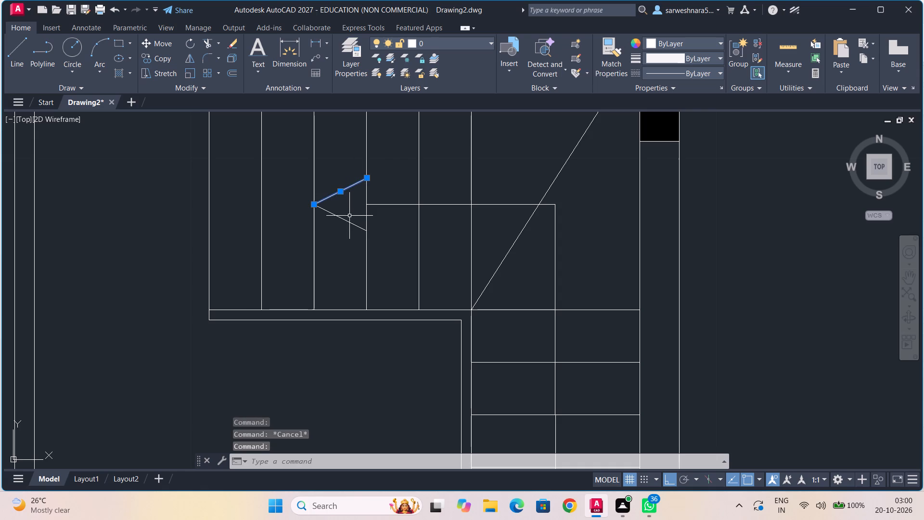
{"action": "left_click", "coordinate": [346, 221]}
{"action": "left_click", "coordinate": [389, 206]}
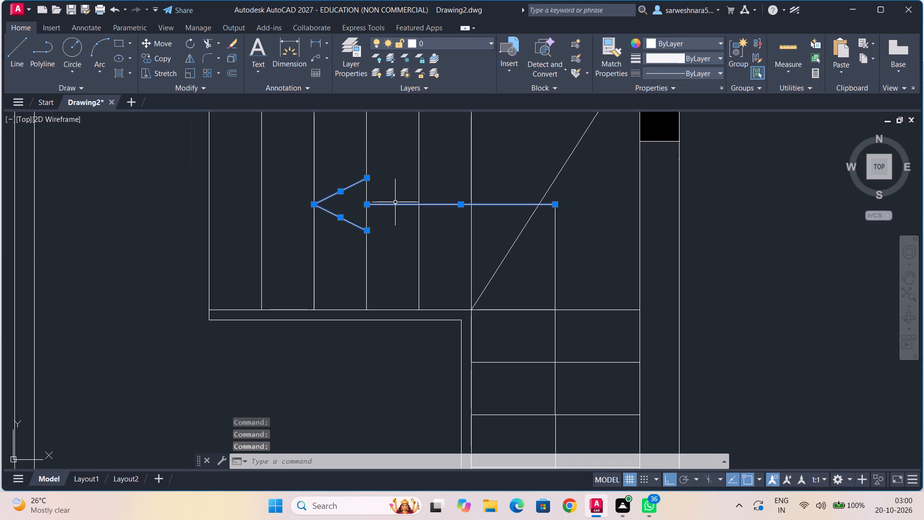
{"action": "left_click", "coordinate": [554, 236]}
{"action": "scroll", "coordinate": [582, 258], "scroll_direction": "down", "scroll_amount": 1}
{"action": "middle_click_drag", "start_coordinate": [582, 258], "coordinate": [580, 257]}
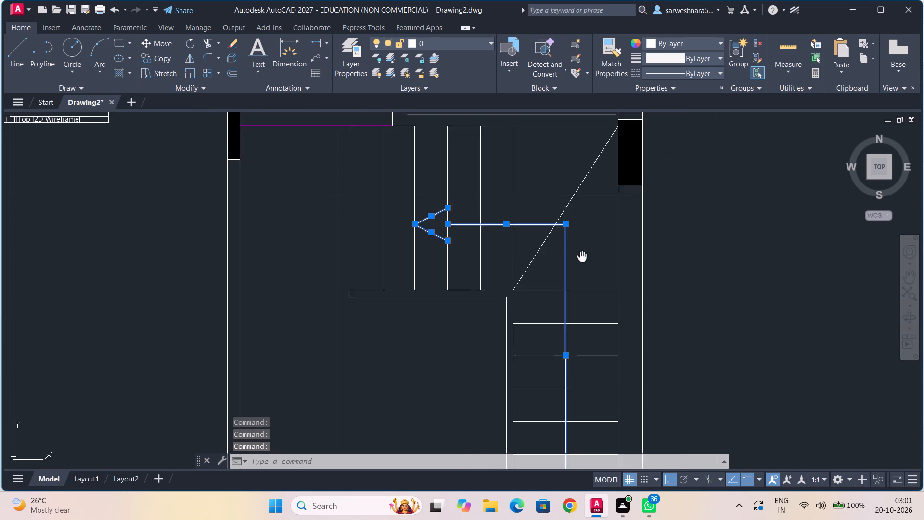
{"action": "middle_click_drag", "start_coordinate": [580, 257], "coordinate": [532, 131]}
{"action": "left_click", "coordinate": [541, 165]}
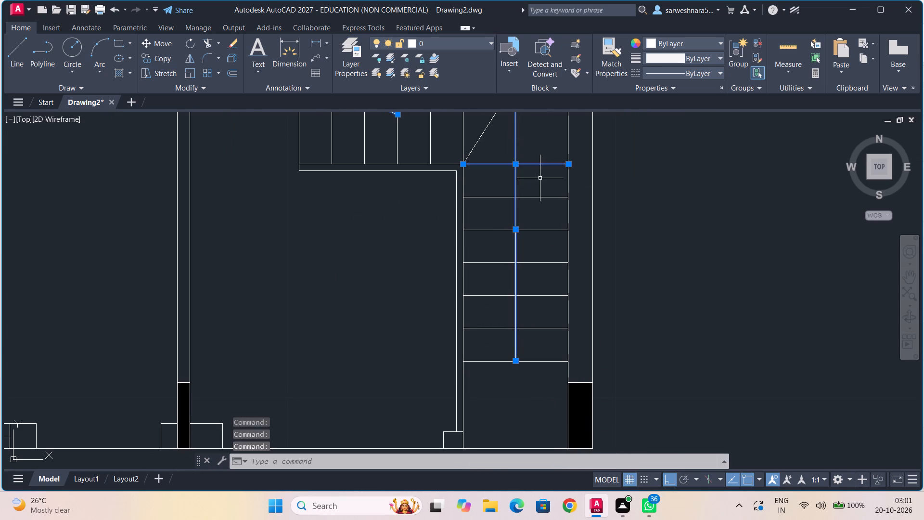
{"action": "left_click", "coordinate": [537, 197]}
{"action": "left_click", "coordinate": [535, 229]}
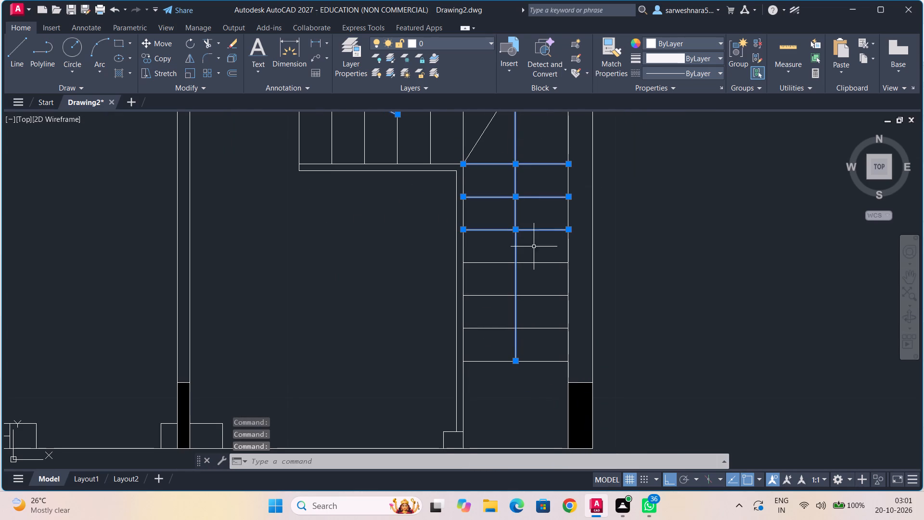
{"action": "left_click", "coordinate": [534, 261]}
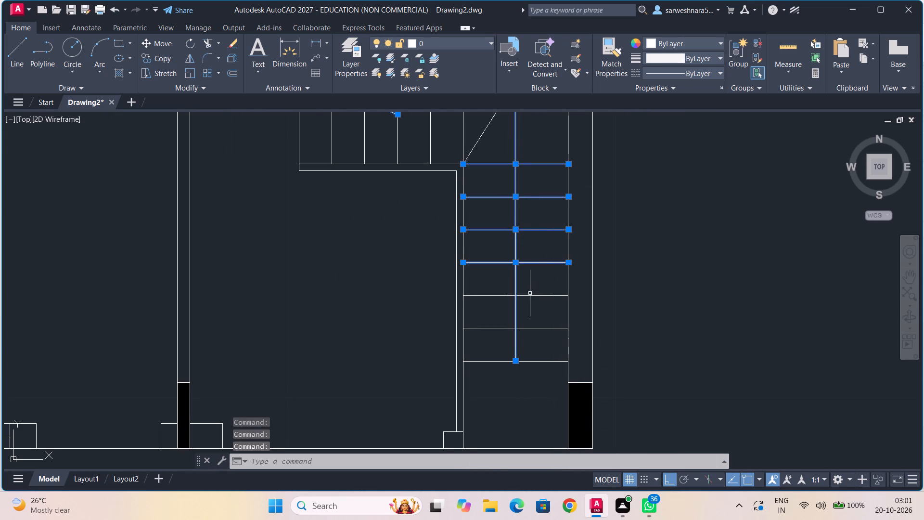
{"action": "left_click", "coordinate": [529, 295]}
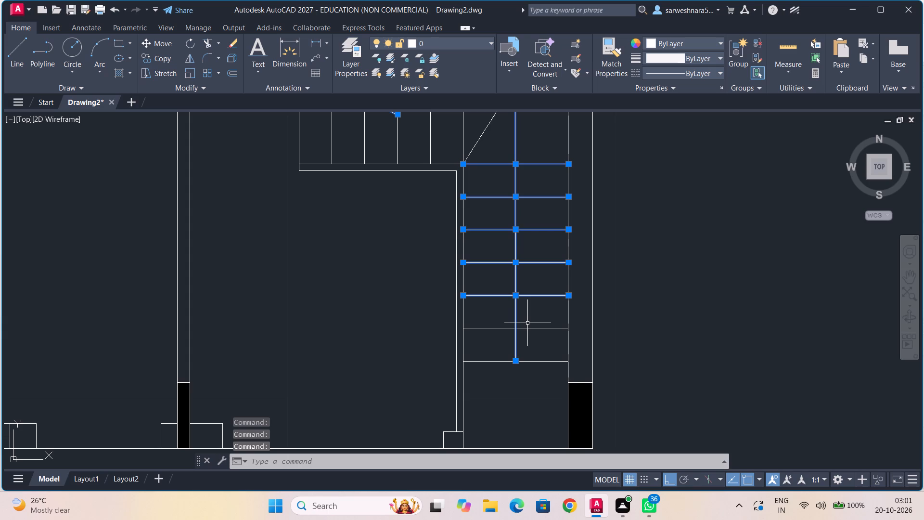
{"action": "left_click", "coordinate": [535, 328]}
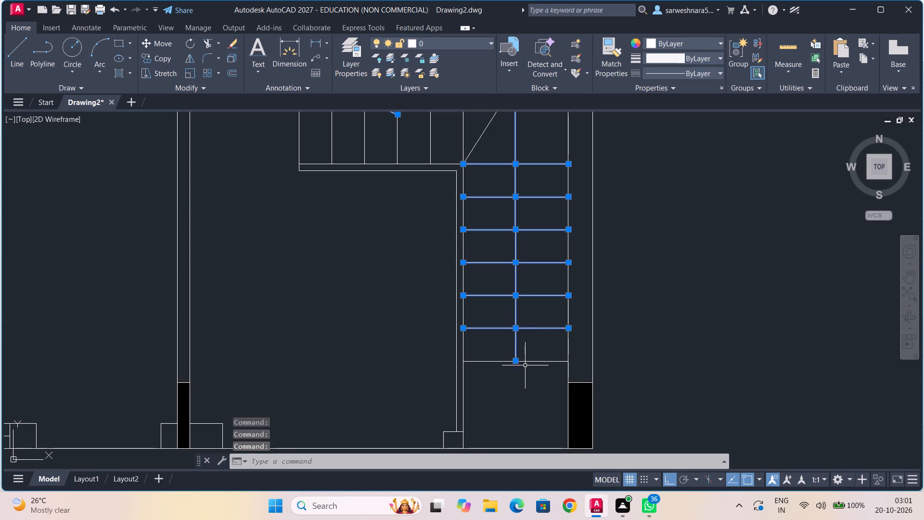
{"action": "left_click", "coordinate": [530, 362]}
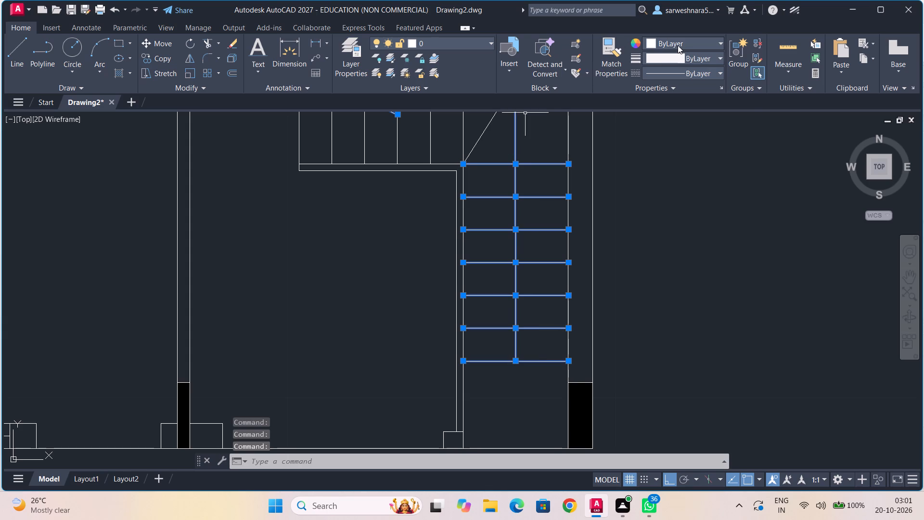
{"action": "left_click", "coordinate": [679, 45]}
{"action": "left_click", "coordinate": [709, 158]}
{"action": "scroll", "coordinate": [283, 272], "scroll_direction": "down", "scroll_amount": 1}
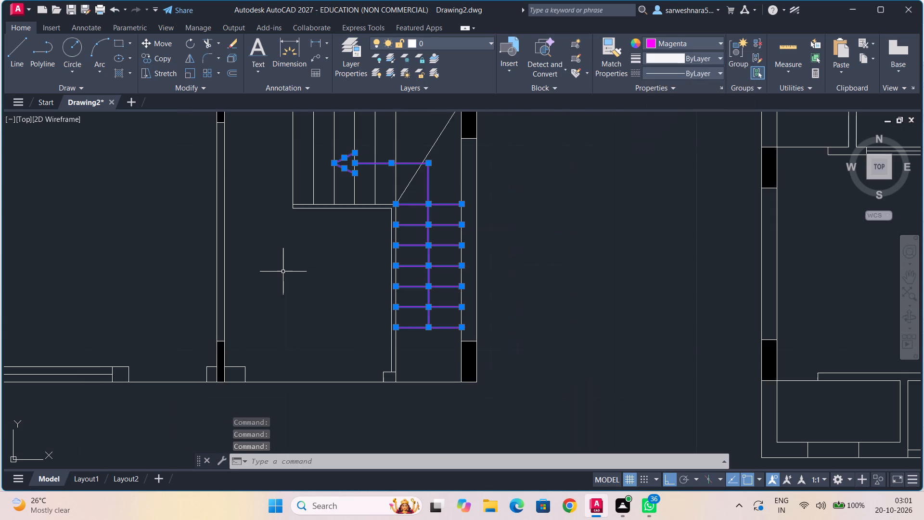
{"action": "middle_click_drag", "start_coordinate": [283, 272], "coordinate": [386, 283]}
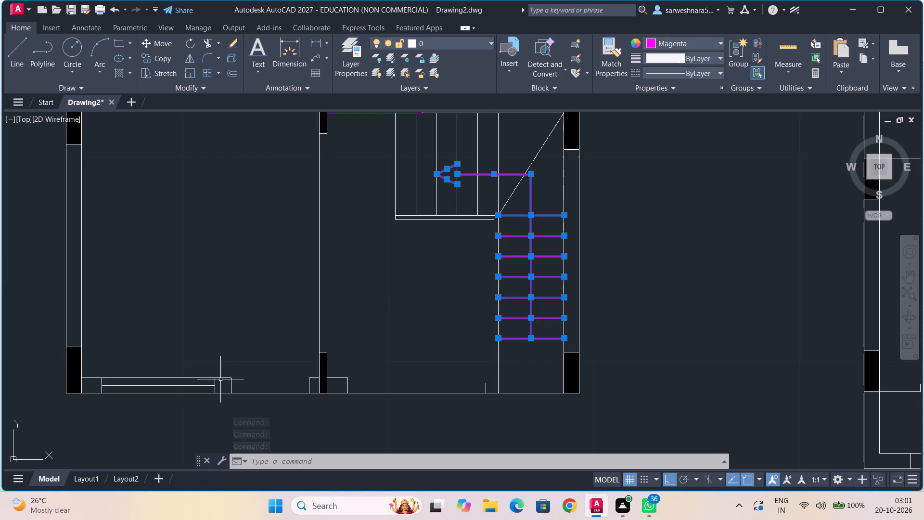
{"action": "key", "text": "Escape"}
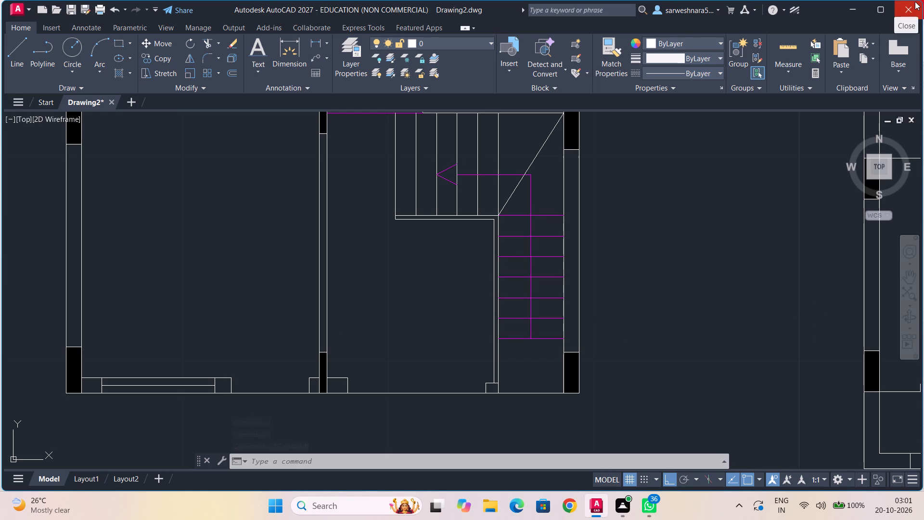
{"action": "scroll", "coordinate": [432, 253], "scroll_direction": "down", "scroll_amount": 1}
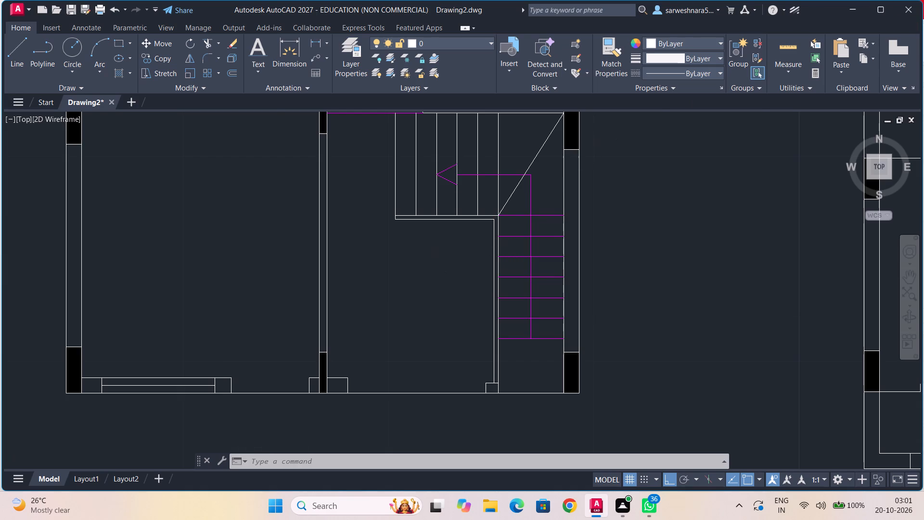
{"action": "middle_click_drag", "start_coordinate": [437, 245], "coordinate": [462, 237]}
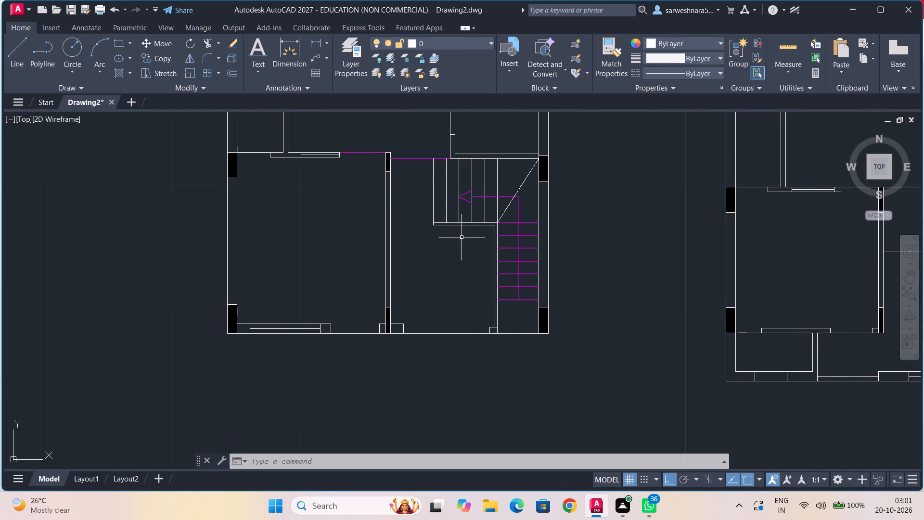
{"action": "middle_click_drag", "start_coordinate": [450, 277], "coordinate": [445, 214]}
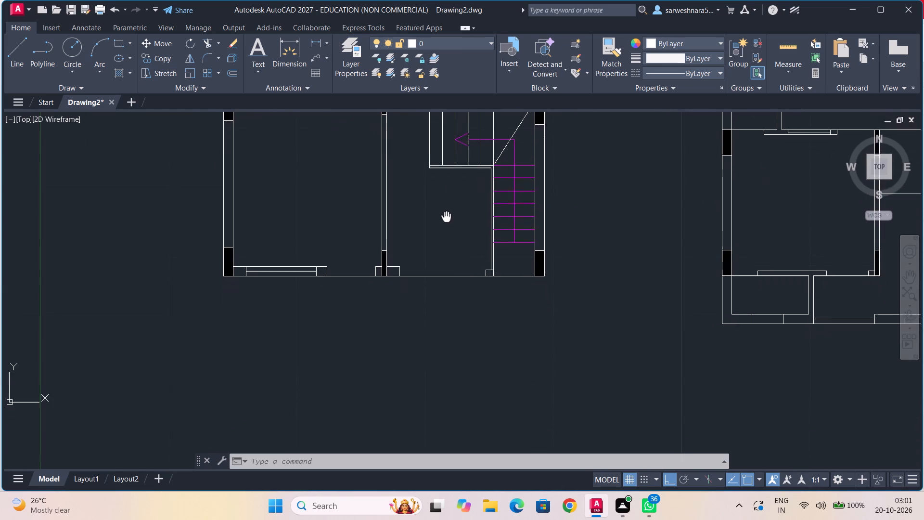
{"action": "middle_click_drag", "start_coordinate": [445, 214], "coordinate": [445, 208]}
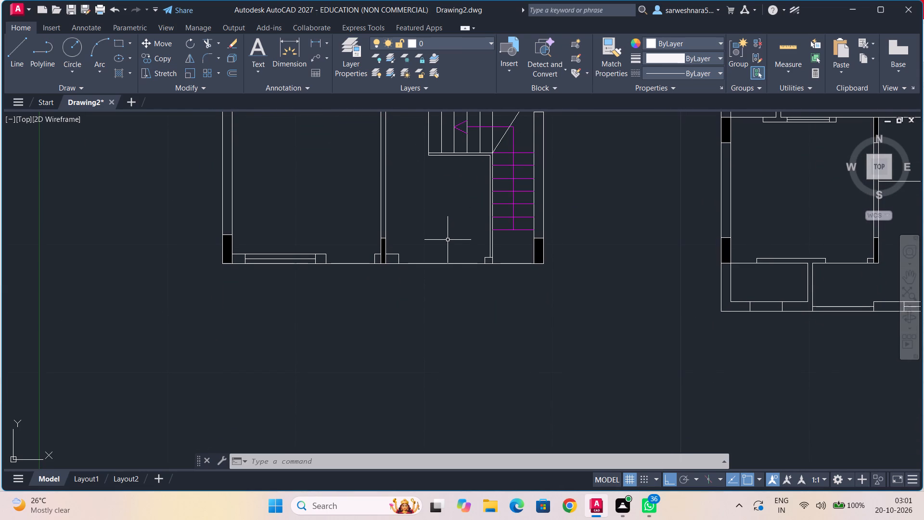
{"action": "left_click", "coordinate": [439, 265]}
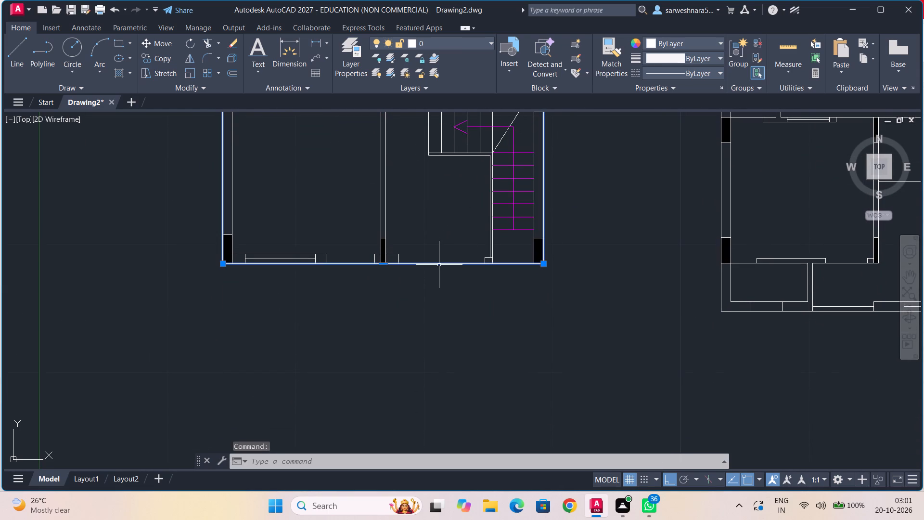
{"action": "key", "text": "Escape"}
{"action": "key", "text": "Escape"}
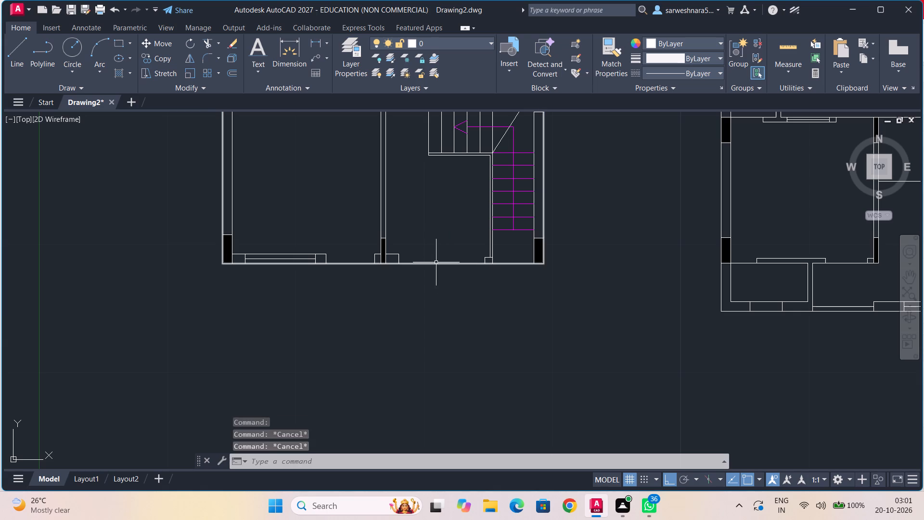
Apply Break at Point to the south outer wall line at the inner bottom corner of the southeast column.
{"action": "type", "text": "bre"}
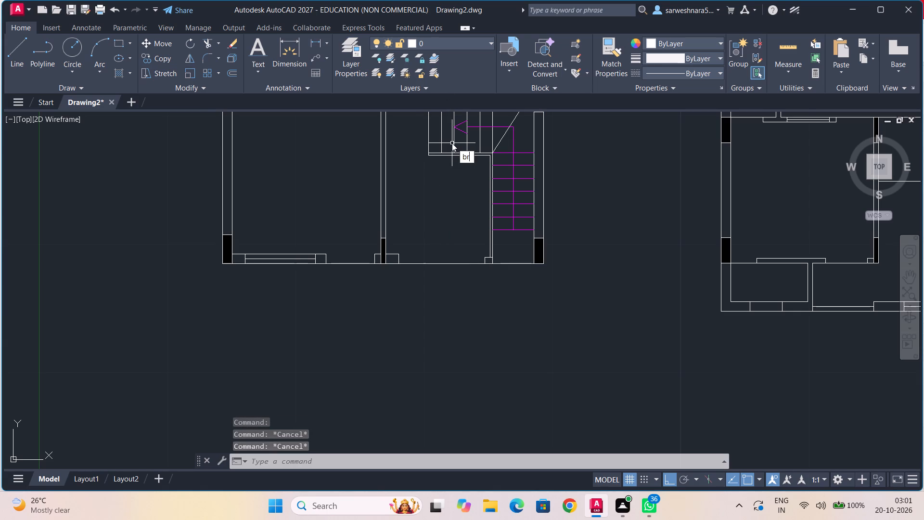
{"action": "left_click", "coordinate": [502, 172]}
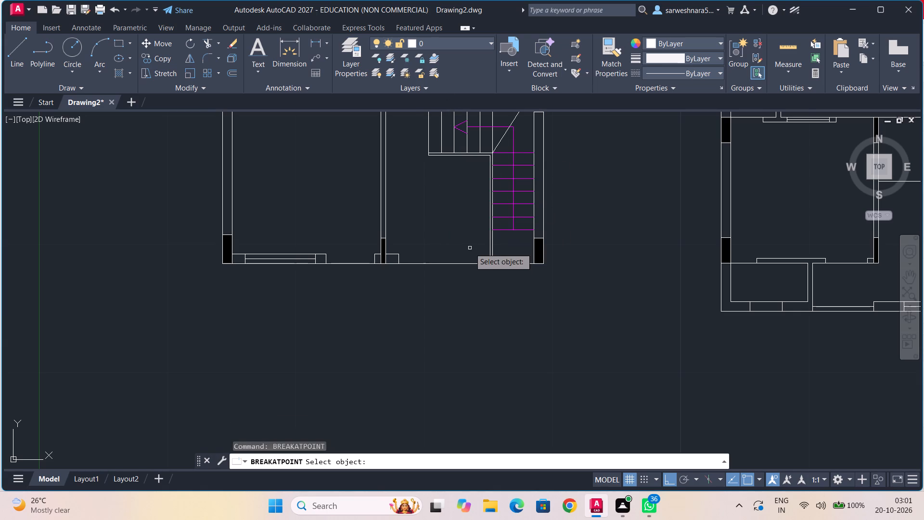
{"action": "left_click", "coordinate": [466, 264]}
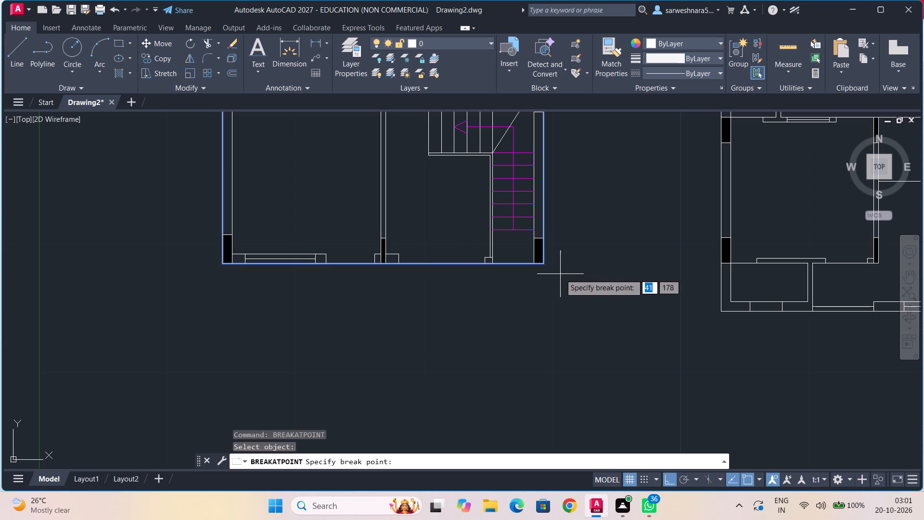
{"action": "scroll", "coordinate": [547, 272], "scroll_direction": "up", "scroll_amount": 2}
{"action": "middle_click_drag", "start_coordinate": [547, 272], "coordinate": [547, 298]}
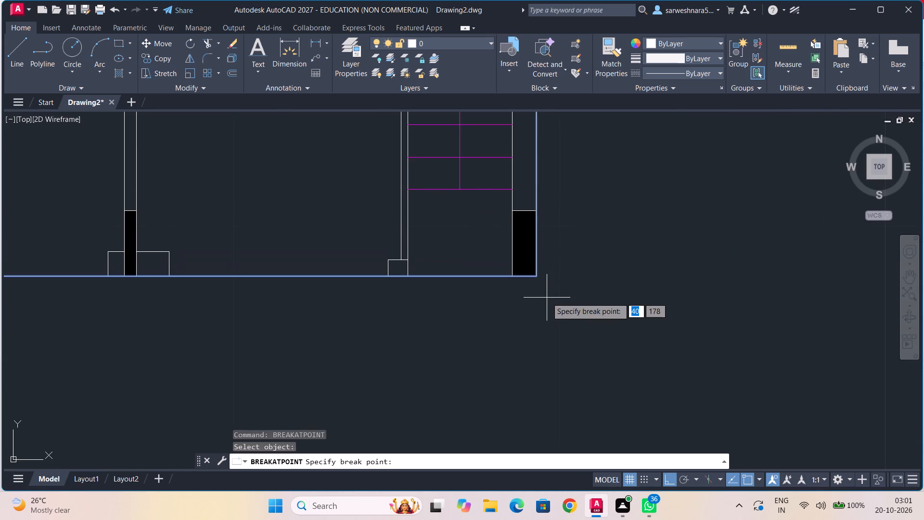
{"action": "left_click", "coordinate": [513, 276]}
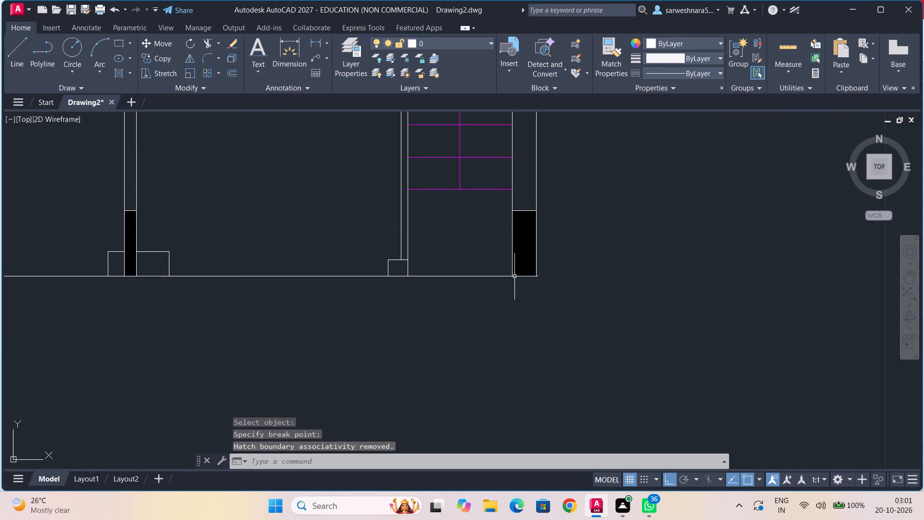
Apply Break at Point to the south outer wall line at the east end corner of the southwest room's window wall.
{"action": "type", "text": "bre"}
{"action": "left_click", "coordinate": [337, 237]}
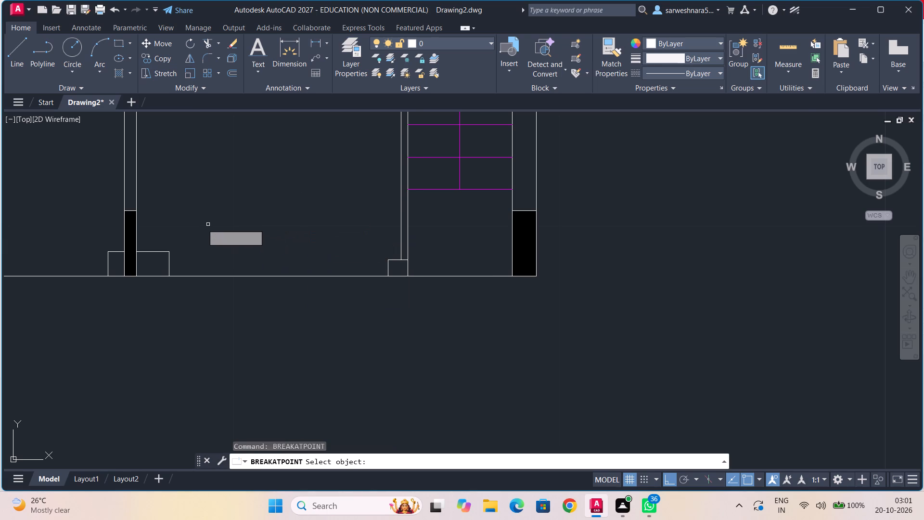
{"action": "middle_click_drag", "start_coordinate": [196, 223], "coordinate": [786, 263]}
{"action": "left_click", "coordinate": [660, 315]}
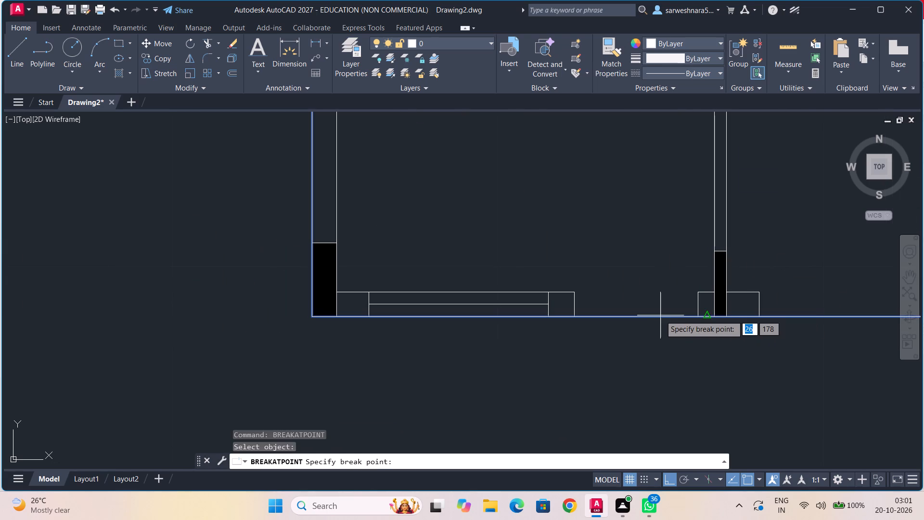
{"action": "left_click", "coordinate": [574, 315]}
Recolour the south line piece between the window wall's east end and the southeast column to Magenta.
{"action": "left_click", "coordinate": [629, 317]}
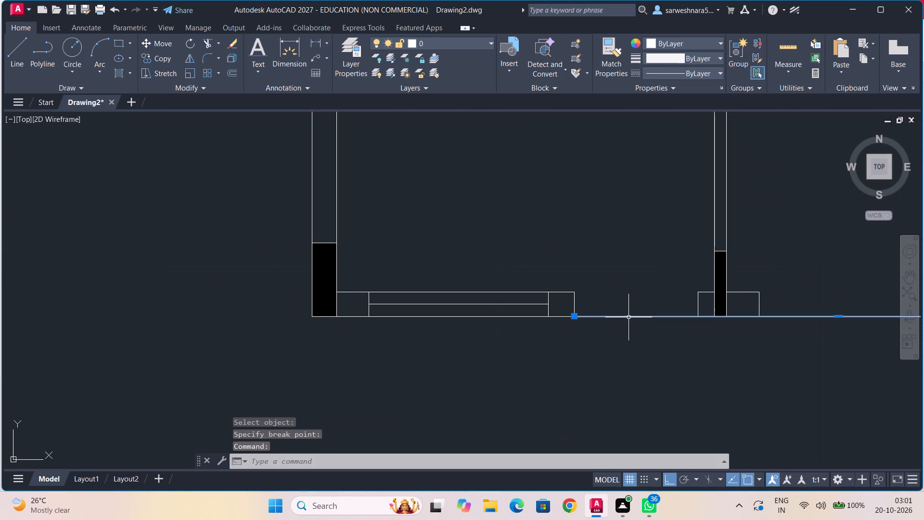
{"action": "middle_click_drag", "start_coordinate": [753, 355], "coordinate": [391, 320]}
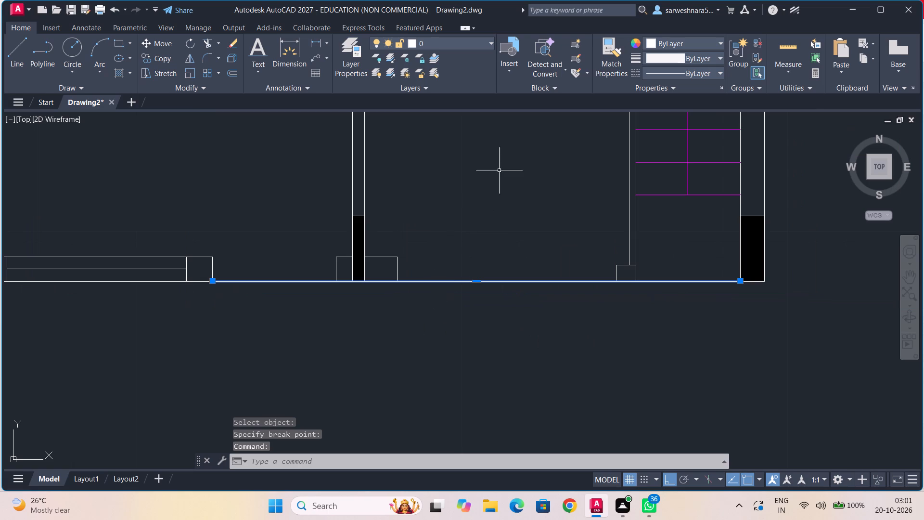
{"action": "left_click", "coordinate": [691, 42]}
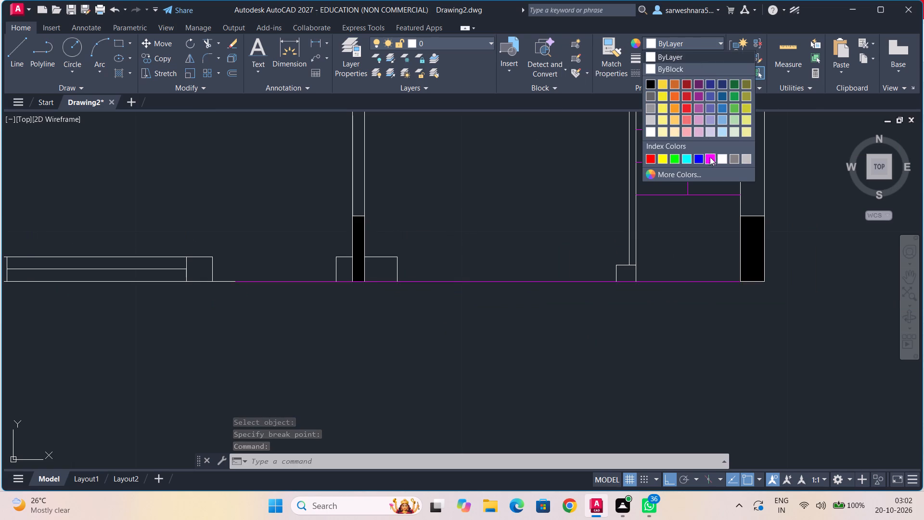
{"action": "left_click", "coordinate": [711, 160]}
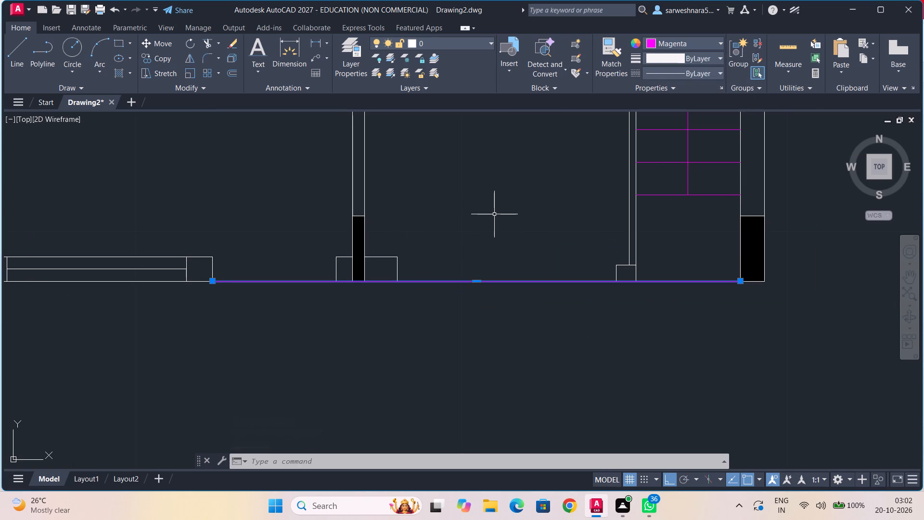
{"action": "middle_click", "coordinate": [494, 214]}
{"action": "scroll", "coordinate": [495, 215], "scroll_direction": "down", "scroll_amount": 1}
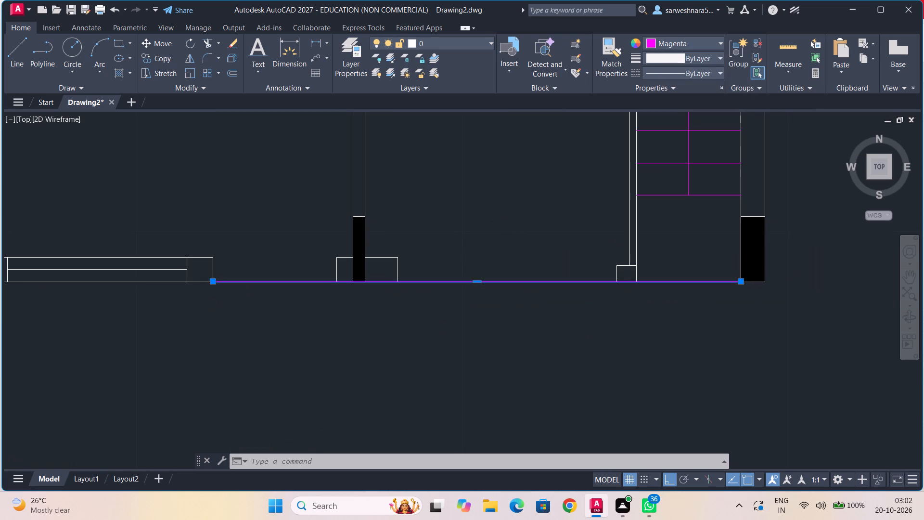
{"action": "scroll", "coordinate": [495, 215], "scroll_direction": "down", "scroll_amount": 1}
{"action": "middle_click_drag", "start_coordinate": [498, 227], "coordinate": [499, 272]}
{"action": "key", "text": "Escape"}
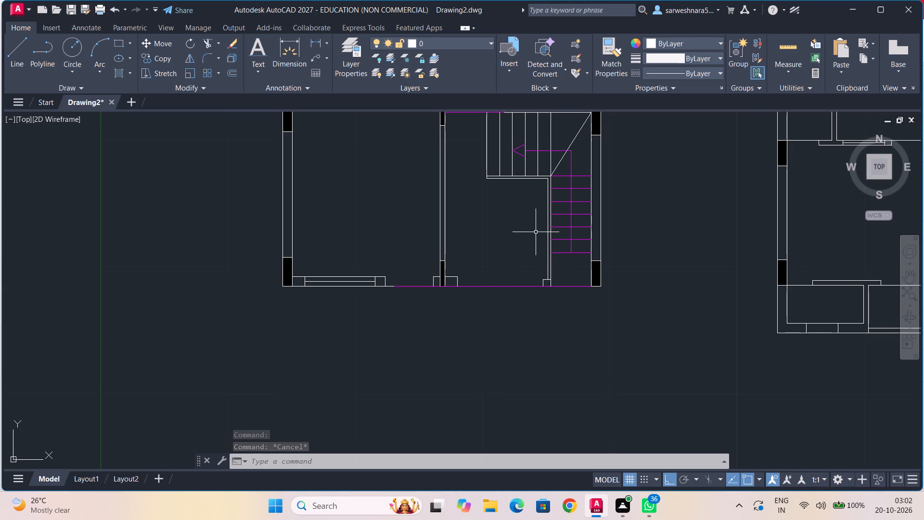
Recolour the two long vertical wall lines along the west side of the lower stair flight to Magenta.
{"action": "middle_click_drag", "start_coordinate": [536, 228], "coordinate": [377, 264]}
{"action": "scroll", "coordinate": [372, 262], "scroll_direction": "up", "scroll_amount": 2}
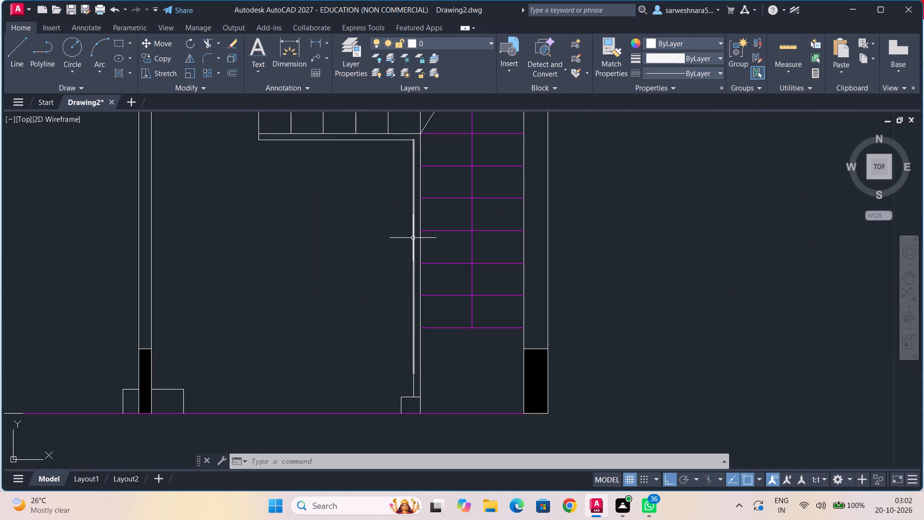
{"action": "left_click", "coordinate": [413, 237]}
{"action": "left_click", "coordinate": [421, 235]}
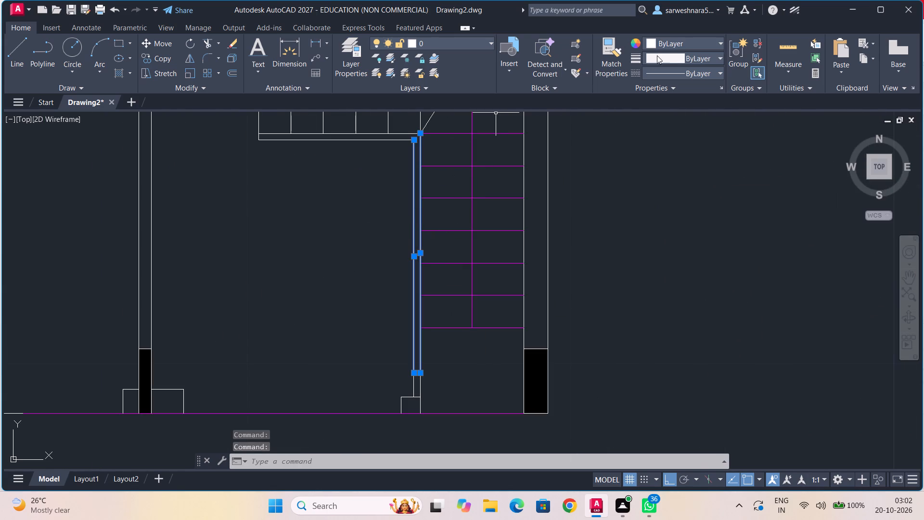
{"action": "left_click", "coordinate": [666, 44]}
{"action": "left_click", "coordinate": [706, 158]}
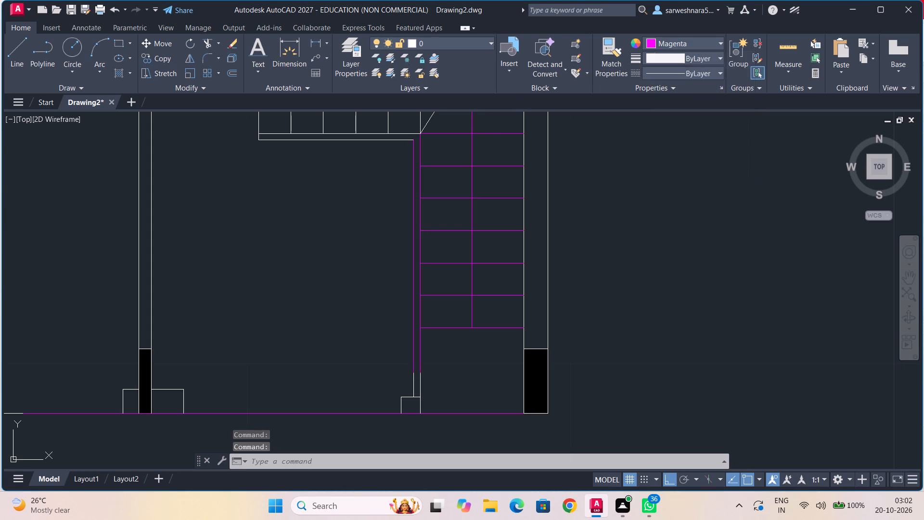
{"action": "scroll", "coordinate": [697, 232], "scroll_direction": "down", "scroll_amount": 1}
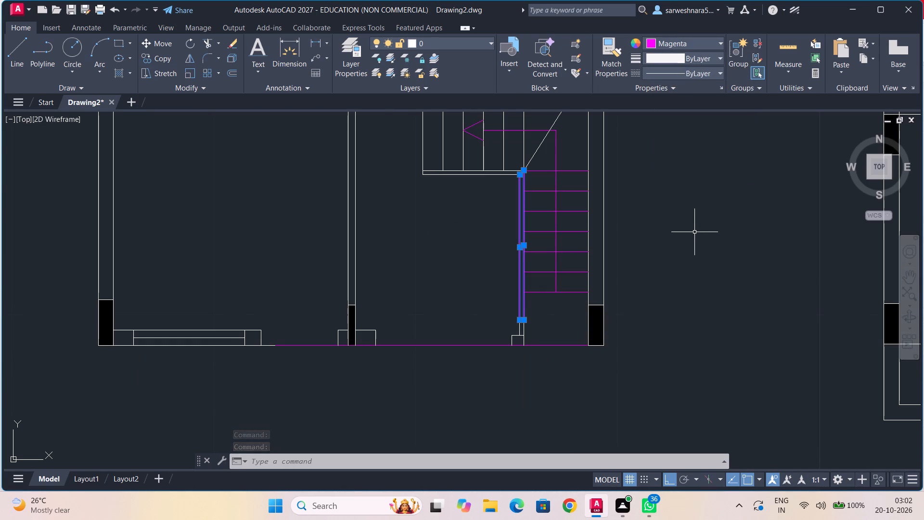
Shorten the lower east line piece of the stair side wall to end at the small pier's top east corner.
{"action": "scroll", "coordinate": [560, 293], "scroll_direction": "up", "scroll_amount": 2}
{"action": "middle_click_drag", "start_coordinate": [500, 365], "coordinate": [495, 309]}
{"action": "left_click", "coordinate": [449, 323]}
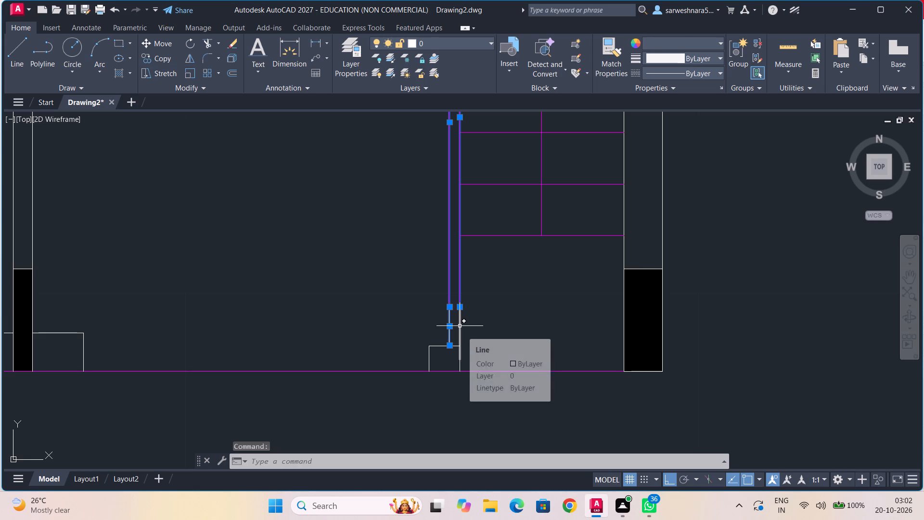
{"action": "left_click", "coordinate": [460, 326]}
{"action": "scroll", "coordinate": [489, 341], "scroll_direction": "up", "scroll_amount": 3}
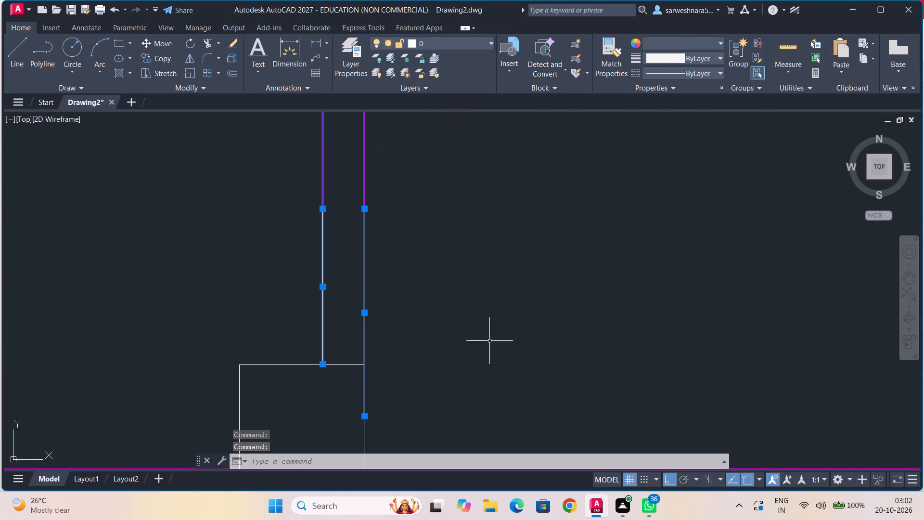
{"action": "left_click_drag", "start_coordinate": [366, 416], "coordinate": [366, 369]}
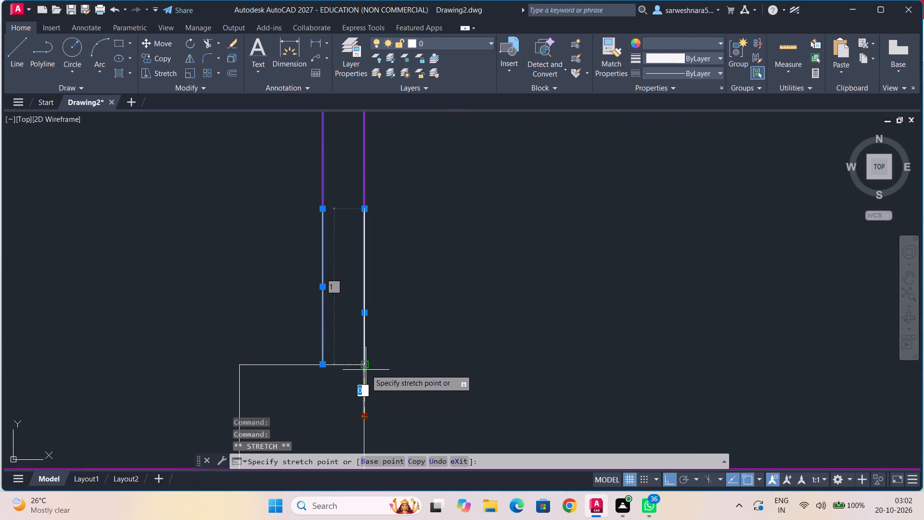
{"action": "left_click_drag", "start_coordinate": [366, 369], "coordinate": [364, 365]}
{"action": "left_click", "coordinate": [364, 365]}
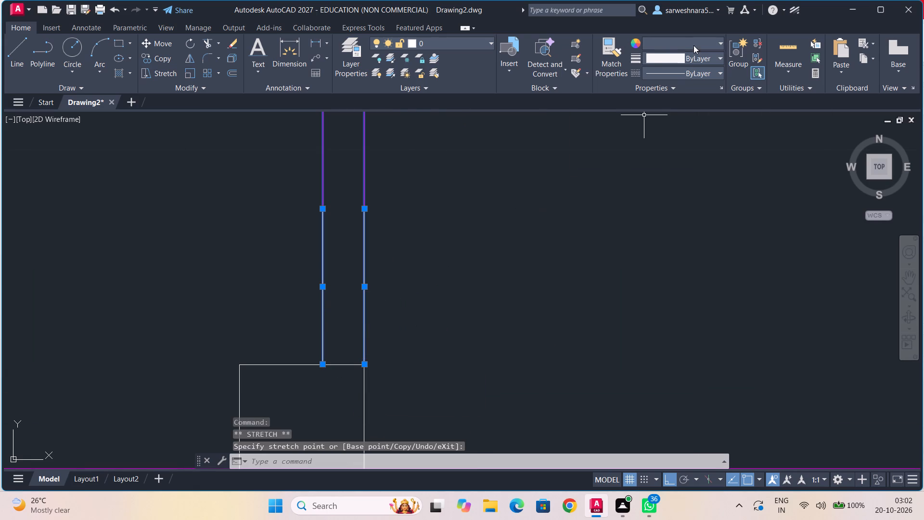
Recolour the two short vertical line pieces directly above the small pier by the stairs to Magenta.
{"action": "left_click", "coordinate": [703, 42]}
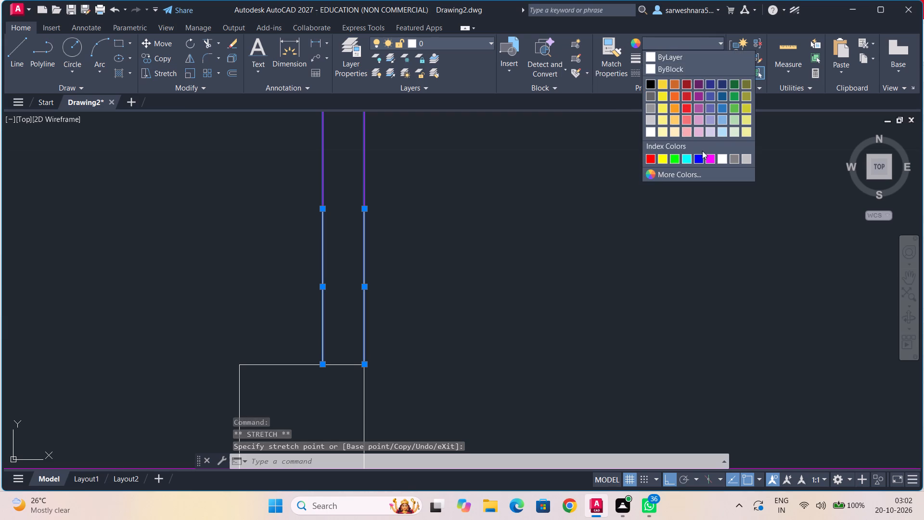
{"action": "left_click", "coordinate": [706, 157]}
{"action": "key", "text": "Escape"}
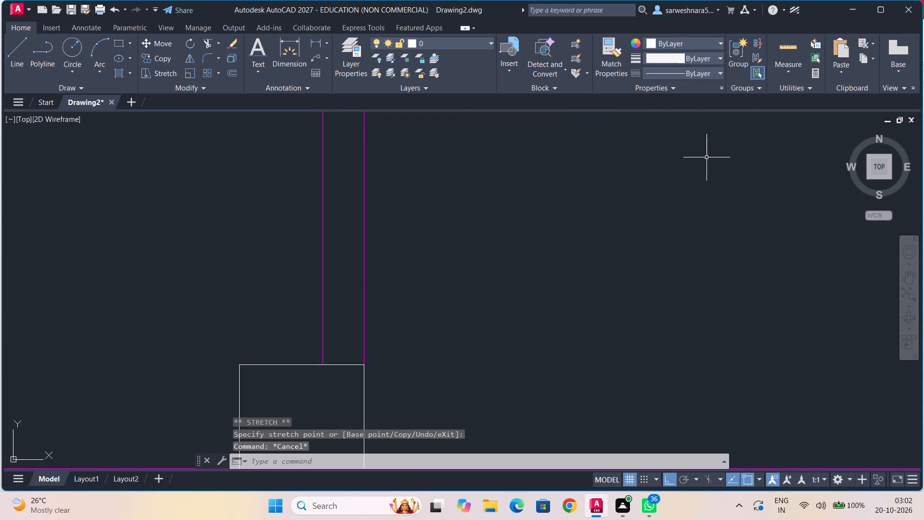
Look over the plan from the staircase up to the north rooms for opening lines that are not magenta.
{"action": "scroll", "coordinate": [706, 157], "scroll_direction": "down", "scroll_amount": 2}
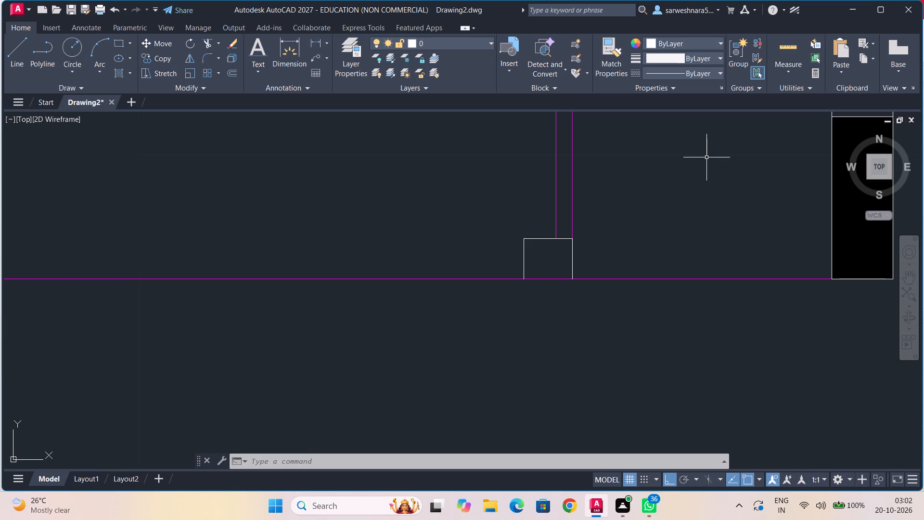
{"action": "middle_click_drag", "start_coordinate": [752, 177], "coordinate": [755, 193]}
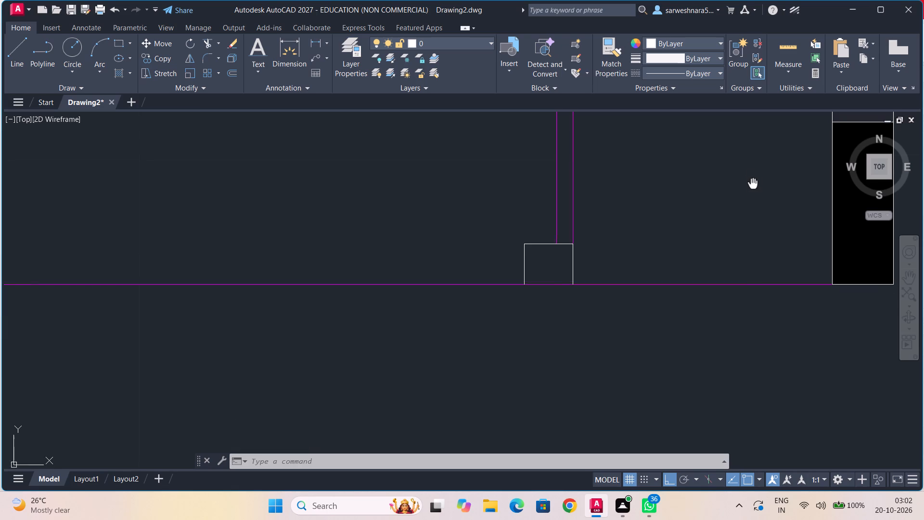
{"action": "middle_click_drag", "start_coordinate": [755, 193], "coordinate": [767, 206]}
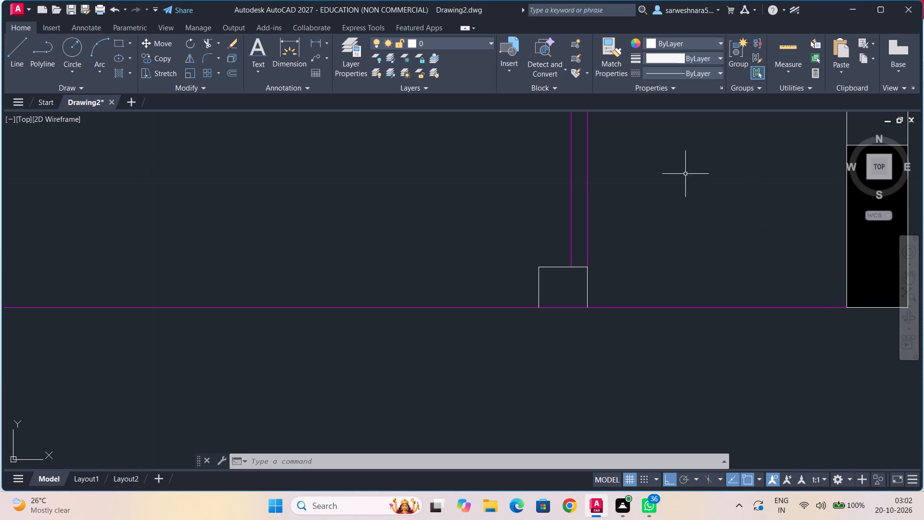
{"action": "scroll", "coordinate": [672, 176], "scroll_direction": "down", "scroll_amount": 4}
{"action": "middle_click_drag", "start_coordinate": [665, 204], "coordinate": [675, 272]}
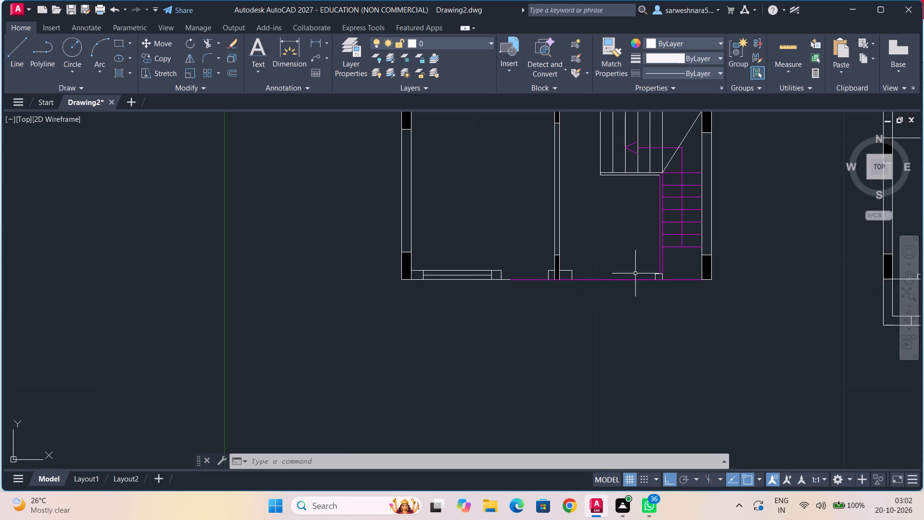
{"action": "middle_click_drag", "start_coordinate": [630, 278], "coordinate": [616, 334]}
{"action": "middle_click_drag", "start_coordinate": [604, 259], "coordinate": [604, 300]}
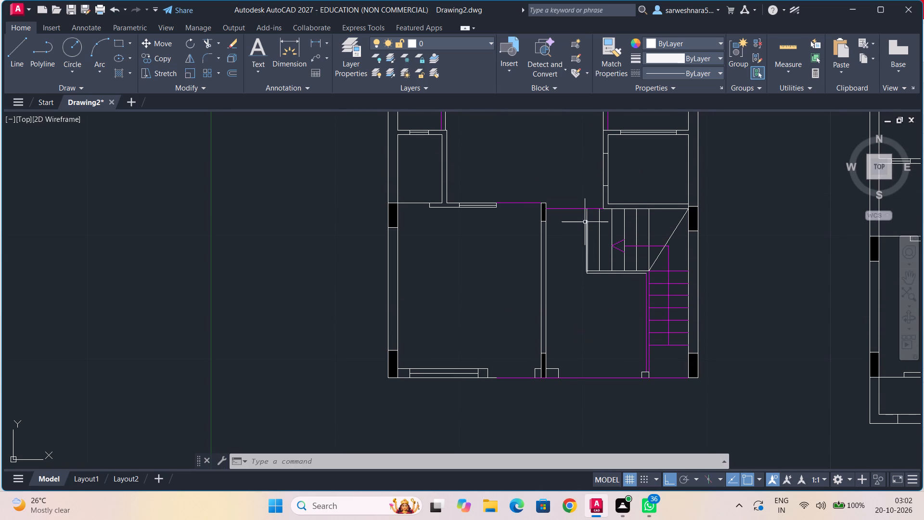
{"action": "middle_click_drag", "start_coordinate": [442, 222], "coordinate": [435, 301]}
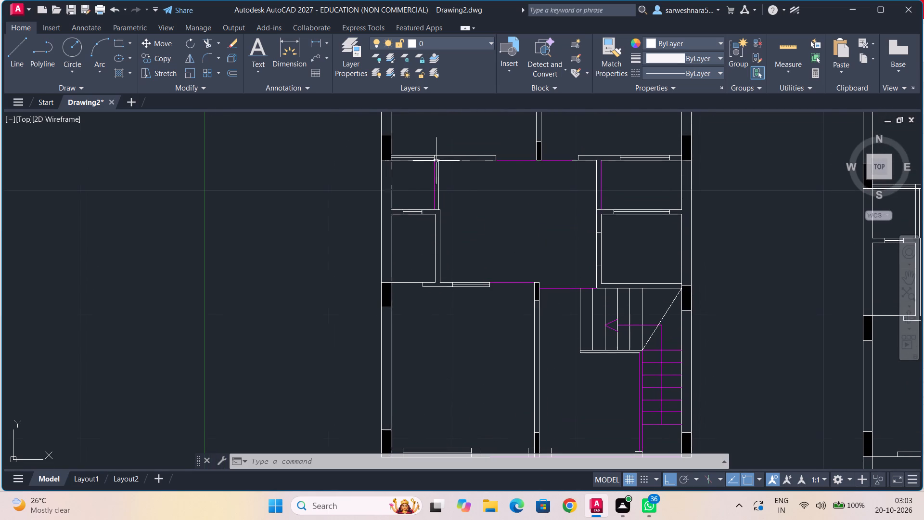
{"action": "middle_click_drag", "start_coordinate": [577, 198], "coordinate": [563, 304]}
{"action": "middle_click_drag", "start_coordinate": [540, 191], "coordinate": [537, 281]}
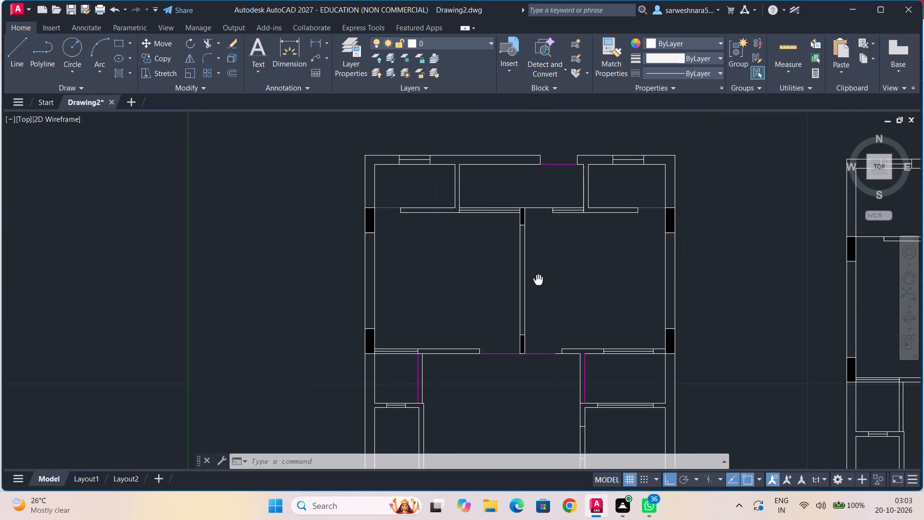
{"action": "middle_click_drag", "start_coordinate": [537, 281], "coordinate": [534, 279]}
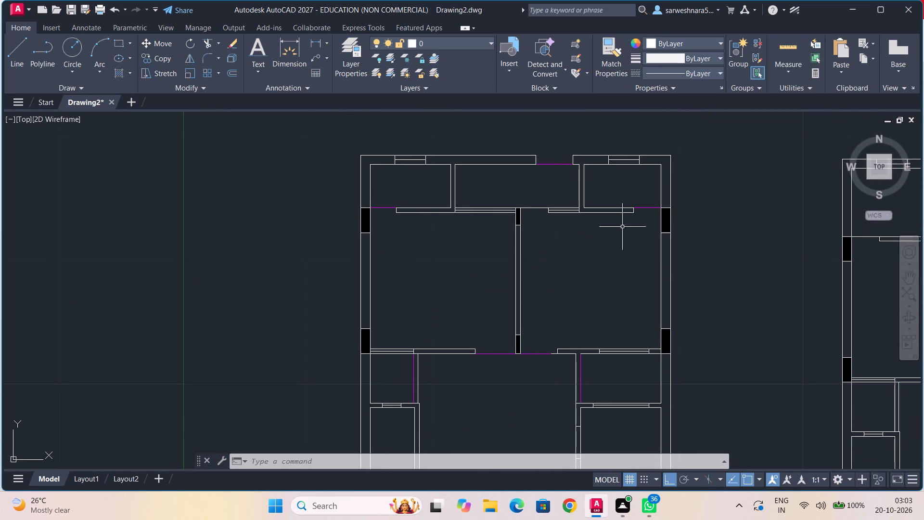
Apply Break at Point to the small west room's south line at the west end corner of the window wall below it.
{"action": "middle_click_drag", "start_coordinate": [527, 263], "coordinate": [706, 106]}
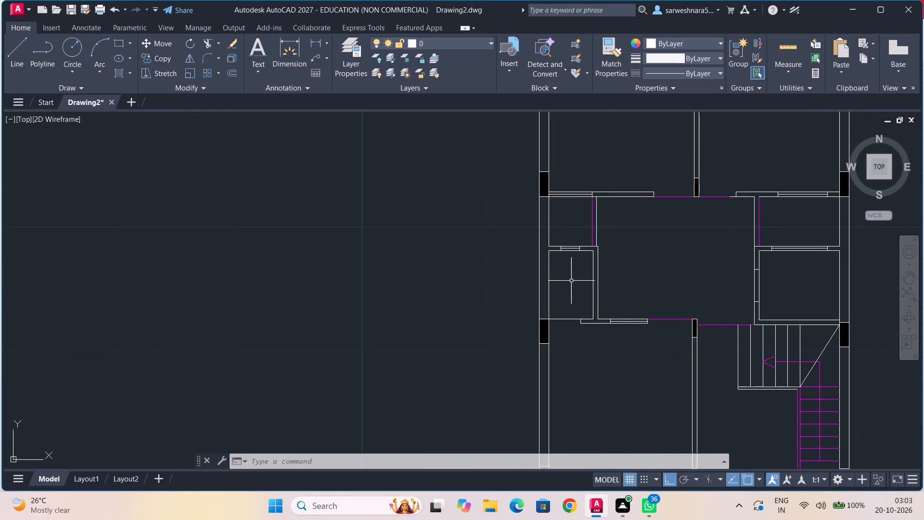
{"action": "scroll", "coordinate": [571, 281], "scroll_direction": "up", "scroll_amount": 1}
{"action": "middle_click_drag", "start_coordinate": [571, 281], "coordinate": [538, 230]}
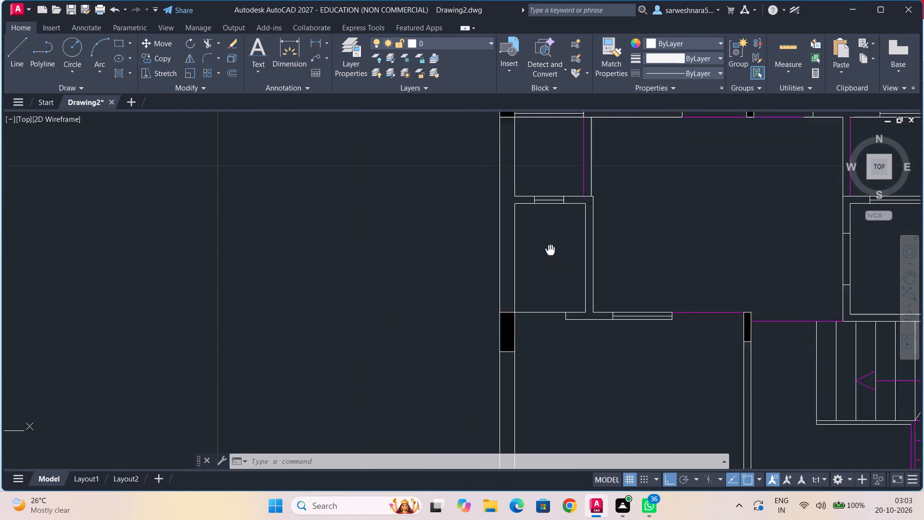
{"action": "middle_click_drag", "start_coordinate": [538, 230], "coordinate": [527, 216]}
{"action": "scroll", "coordinate": [528, 216], "scroll_direction": "up", "scroll_amount": 2}
{"action": "middle_click_drag", "start_coordinate": [498, 279], "coordinate": [469, 185]}
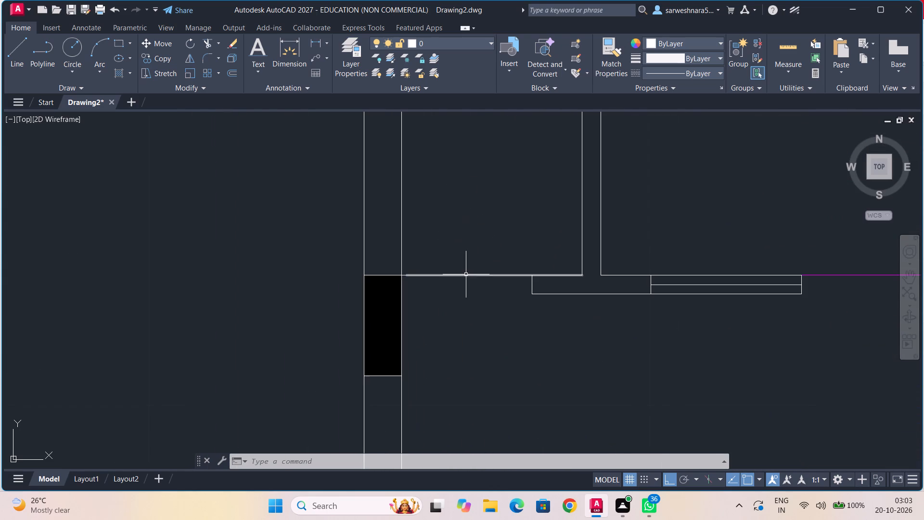
{"action": "left_click", "coordinate": [466, 276]}
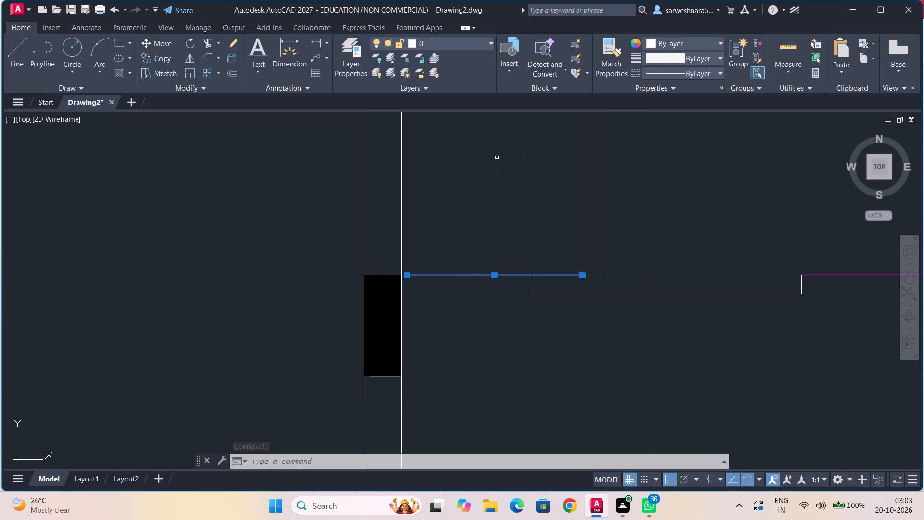
{"action": "key", "text": "Escape"}
{"action": "type", "text": "bre"}
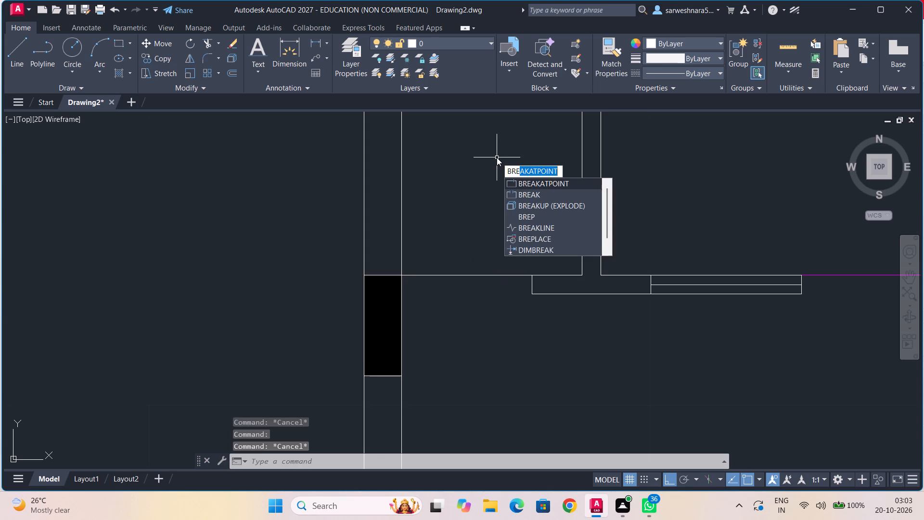
{"action": "left_click", "coordinate": [544, 182]}
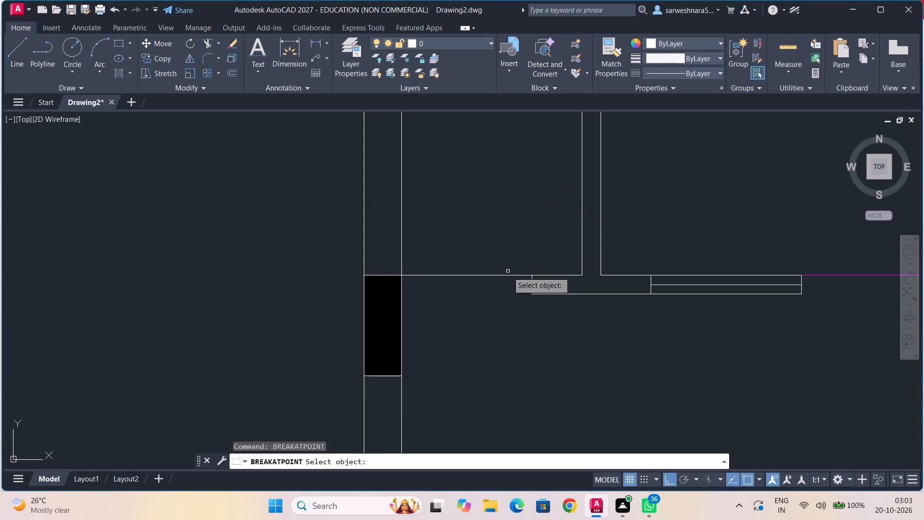
{"action": "left_click", "coordinate": [504, 275]}
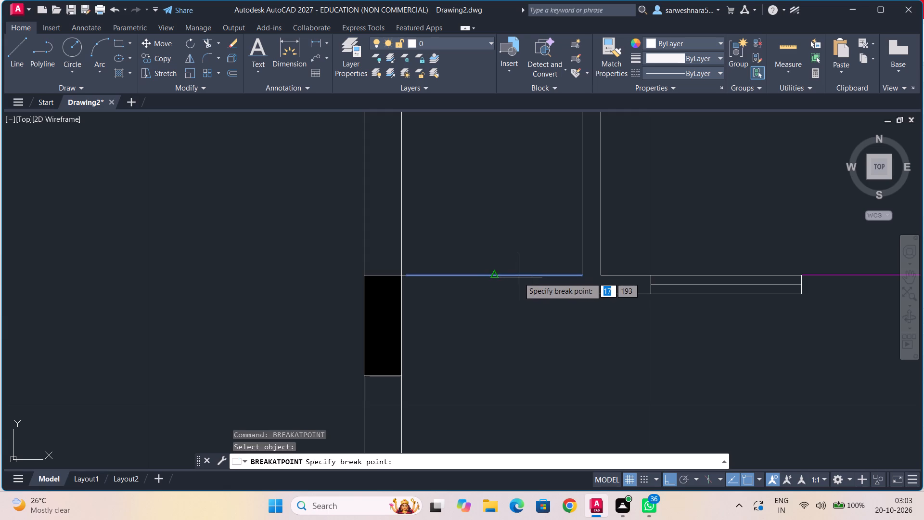
{"action": "left_click", "coordinate": [530, 275]}
{"action": "key", "text": "Escape"}
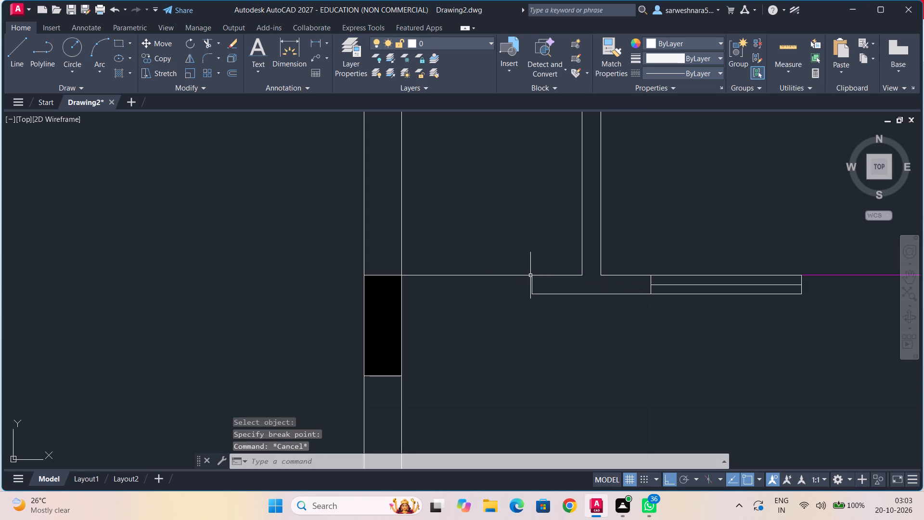
Recolour the line piece between the west column and the window wall, south of the small west room, to Magenta.
{"action": "left_click", "coordinate": [525, 276]}
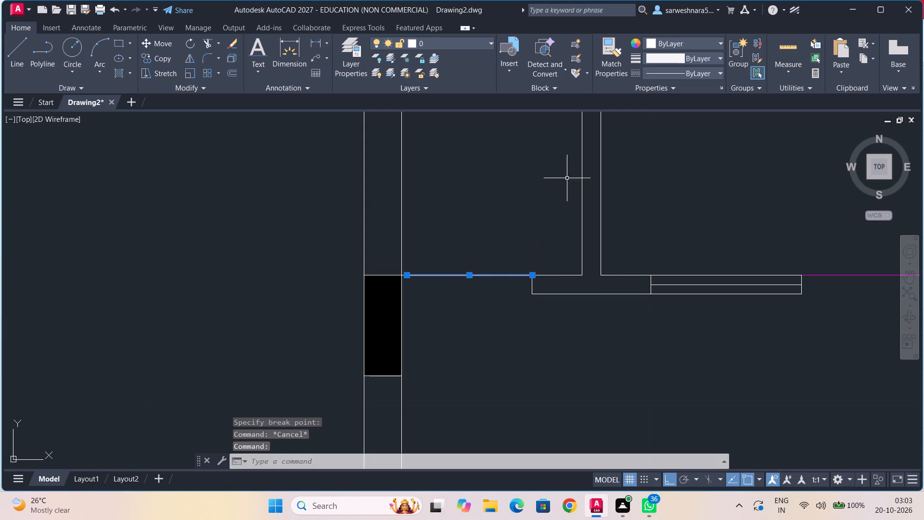
{"action": "left_click", "coordinate": [694, 41]}
{"action": "left_click", "coordinate": [712, 158]}
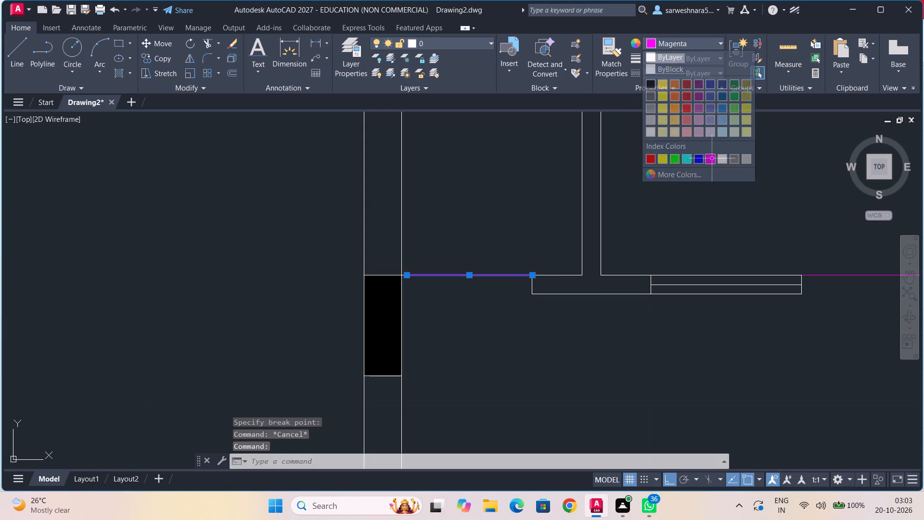
Apply Break at Point to the north middle room's south line at the east corner of the central black column.
{"action": "middle_click_drag", "start_coordinate": [725, 168], "coordinate": [553, 327]}
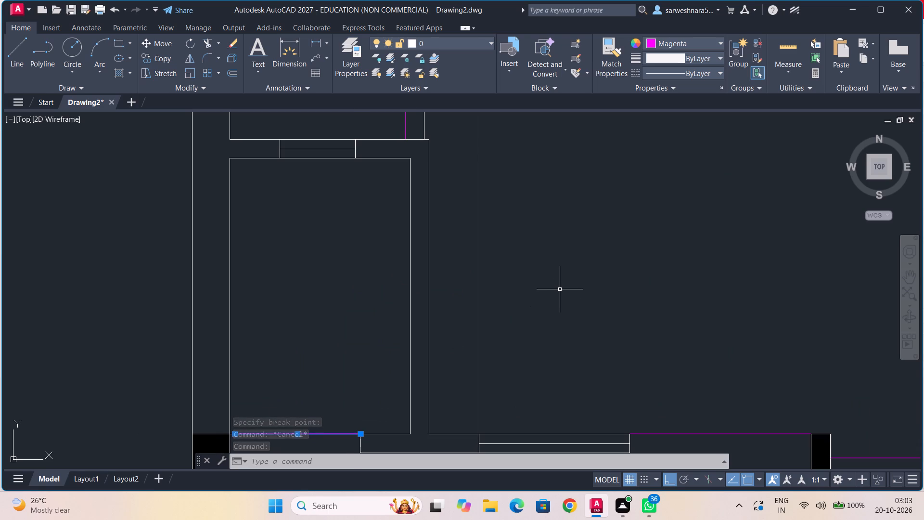
{"action": "scroll", "coordinate": [560, 289], "scroll_direction": "down", "scroll_amount": 3}
{"action": "middle_click_drag", "start_coordinate": [607, 283], "coordinate": [495, 322]}
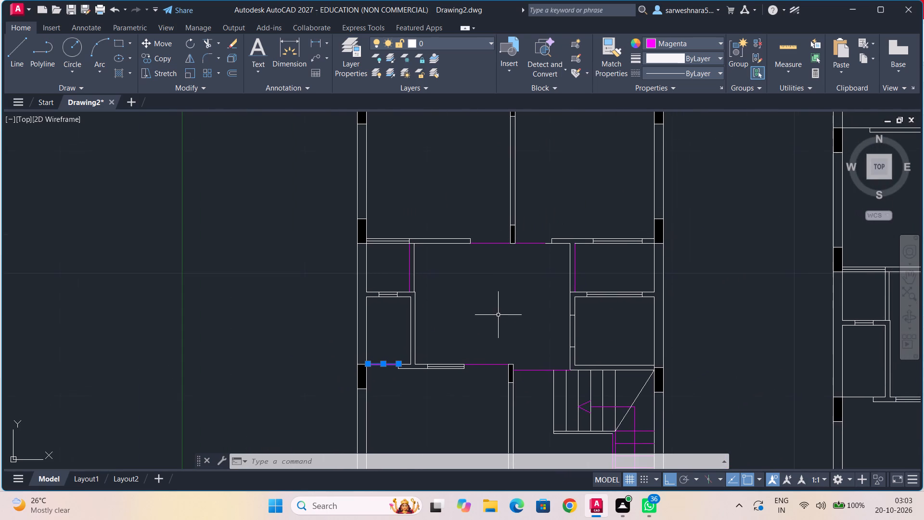
{"action": "middle_click_drag", "start_coordinate": [514, 288], "coordinate": [421, 398]}
{"action": "middle_click_drag", "start_coordinate": [486, 270], "coordinate": [477, 318]}
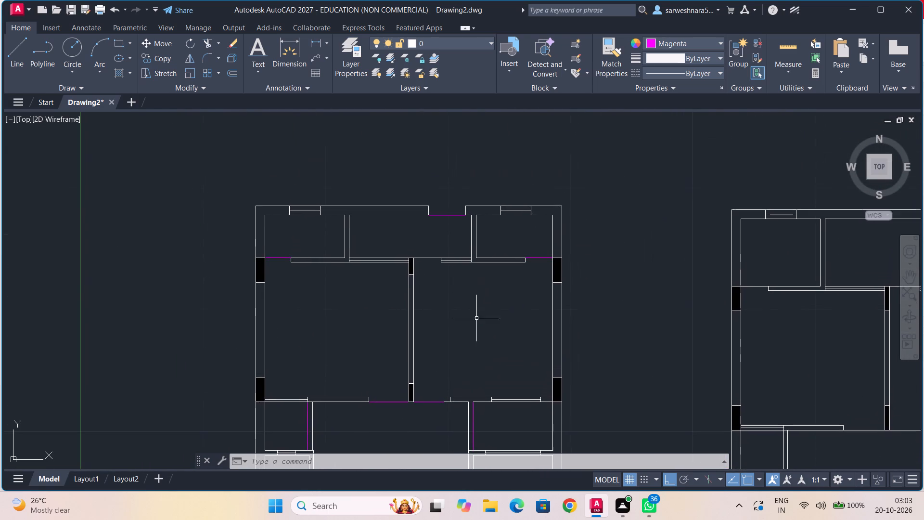
{"action": "scroll", "coordinate": [453, 289], "scroll_direction": "up", "scroll_amount": 2}
{"action": "middle_click_drag", "start_coordinate": [453, 289], "coordinate": [457, 313]}
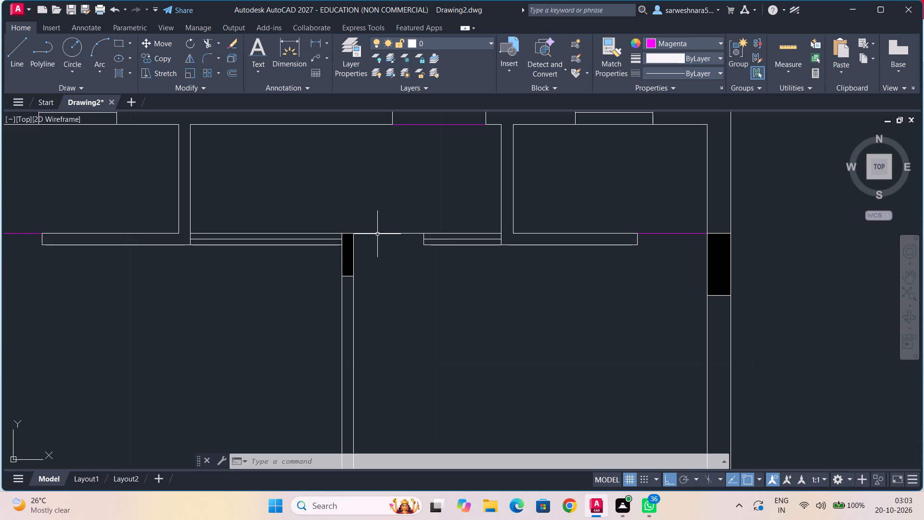
{"action": "key", "text": "Escape"}
{"action": "key", "text": "Escape"}
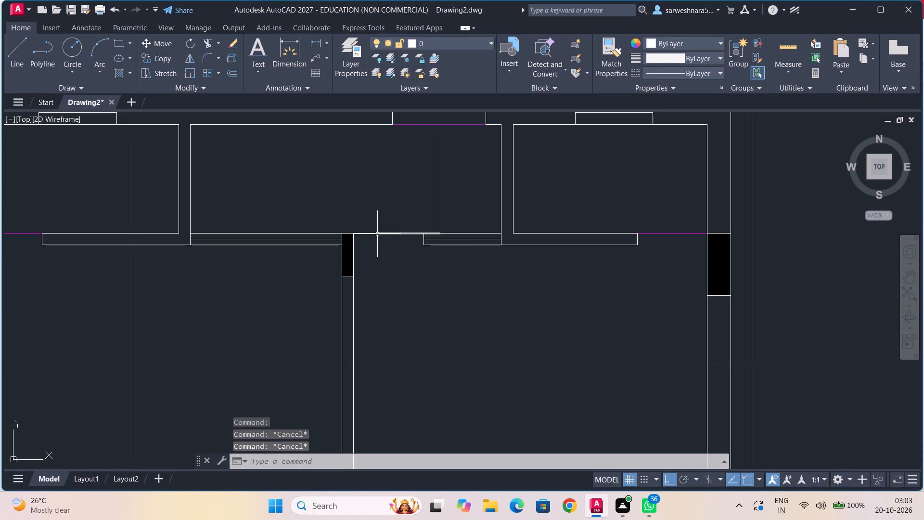
{"action": "scroll", "coordinate": [399, 239], "scroll_direction": "up", "scroll_amount": 2}
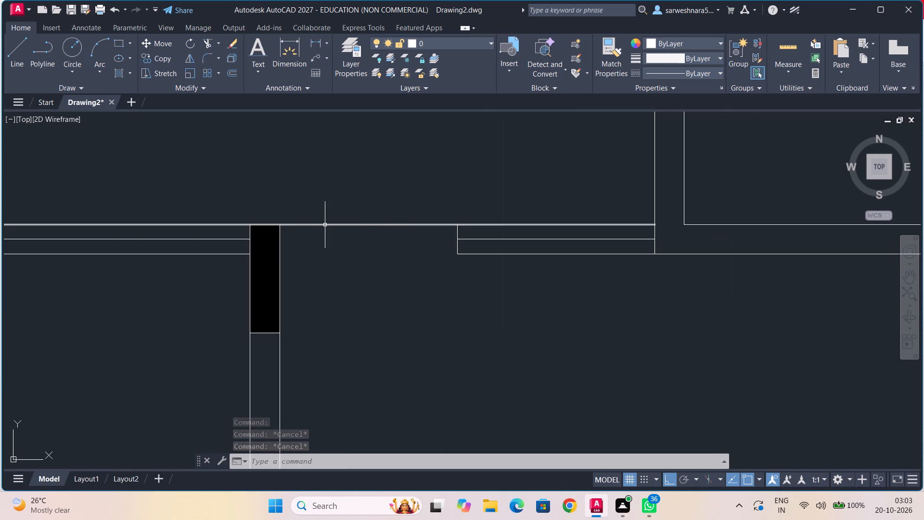
{"action": "type", "text": "bre"}
{"action": "left_click", "coordinate": [486, 165]}
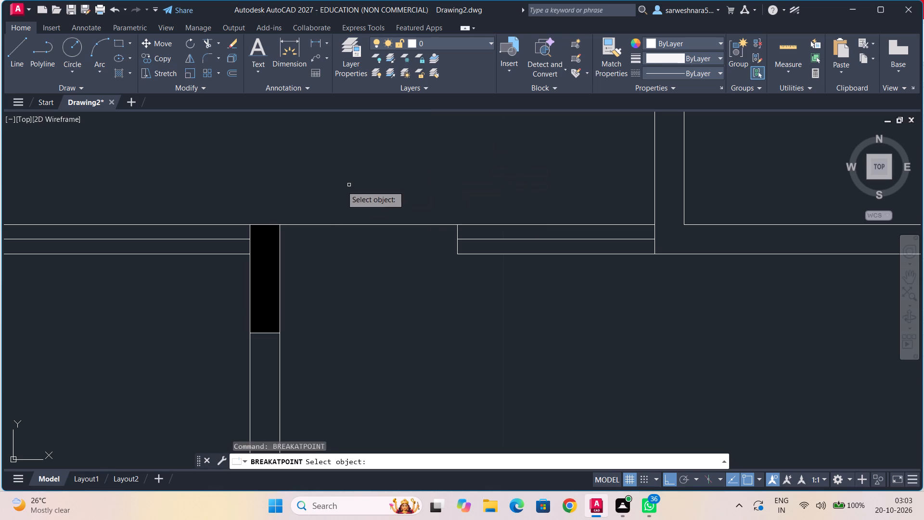
{"action": "left_click", "coordinate": [310, 224]}
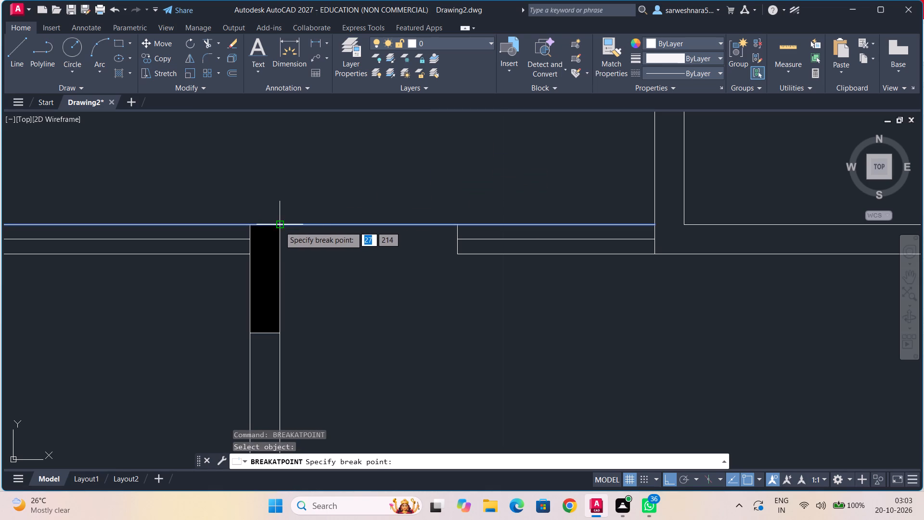
{"action": "left_click", "coordinate": [280, 226]}
Apply Break at Point to the same line at the west end corner of the window wall east of the column.
{"action": "type", "text": "bre"}
{"action": "left_click", "coordinate": [356, 253]}
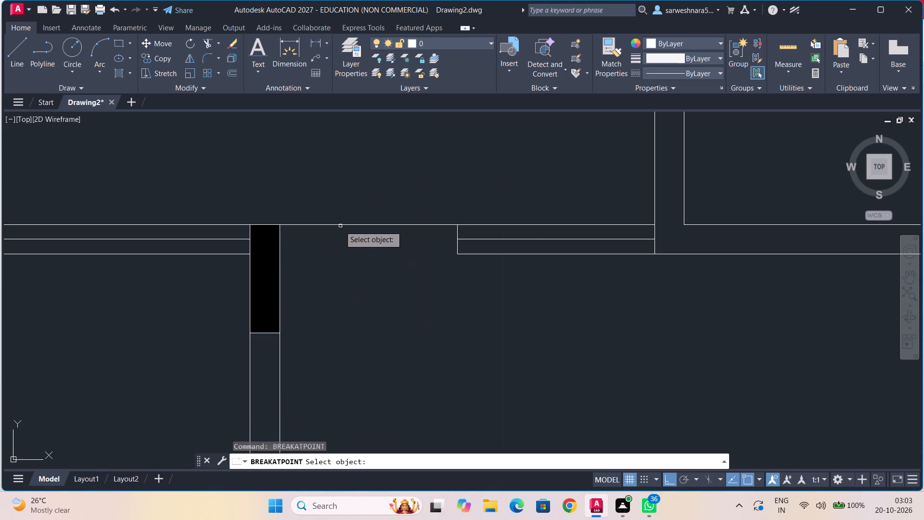
{"action": "left_click", "coordinate": [325, 225]}
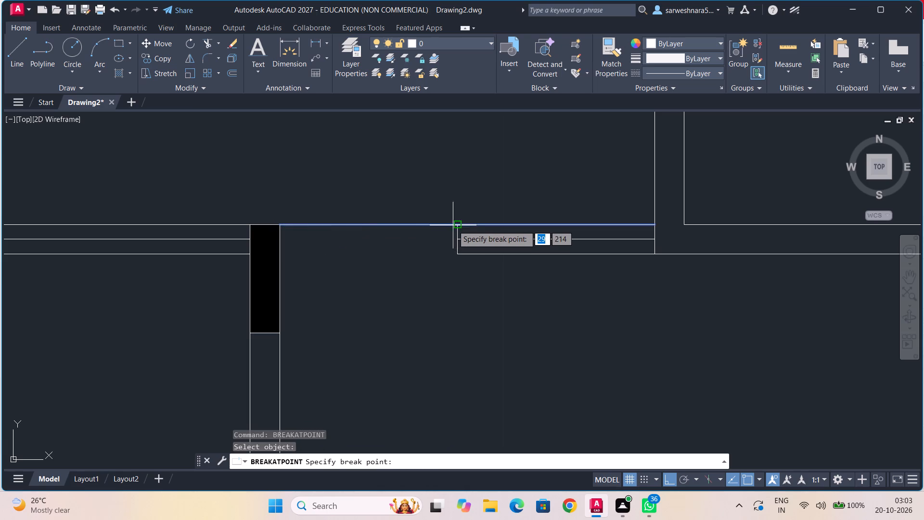
{"action": "left_click", "coordinate": [454, 225]}
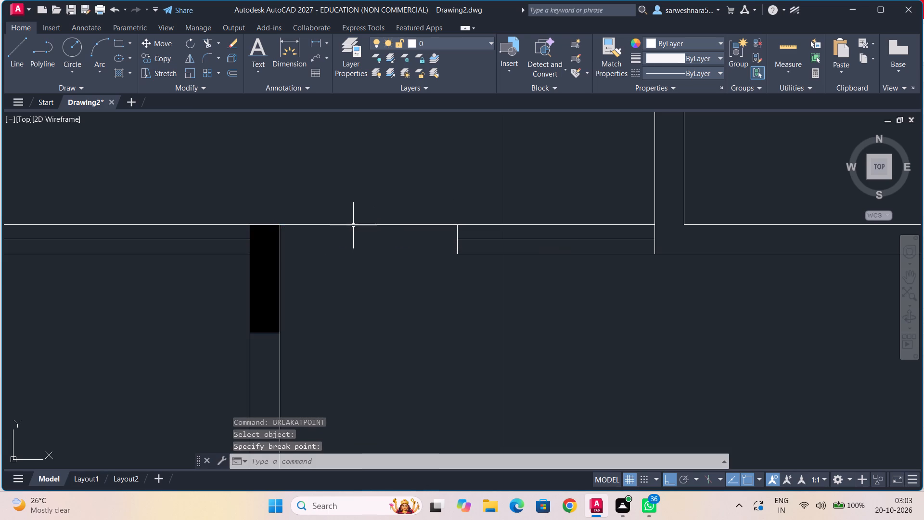
Recolour the opening line piece between the central column and the window wall to Magenta.
{"action": "left_click", "coordinate": [328, 225]}
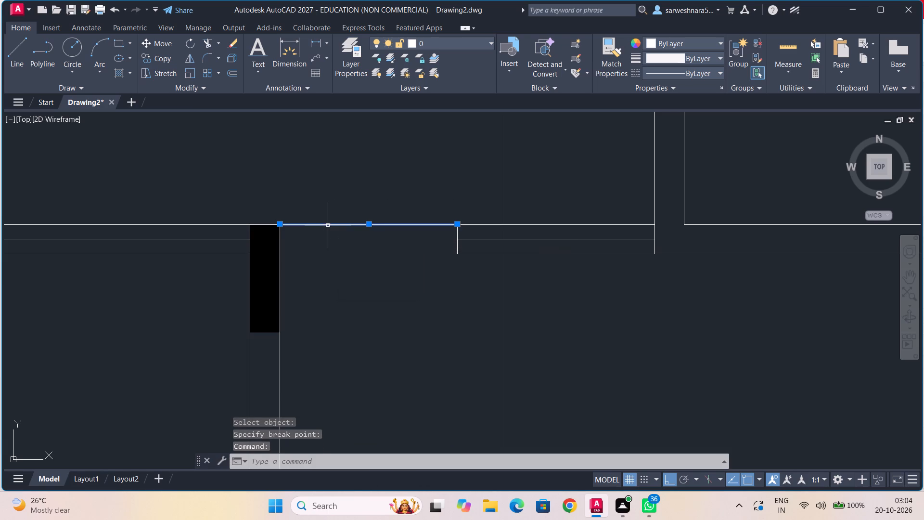
{"action": "left_click", "coordinate": [681, 42]}
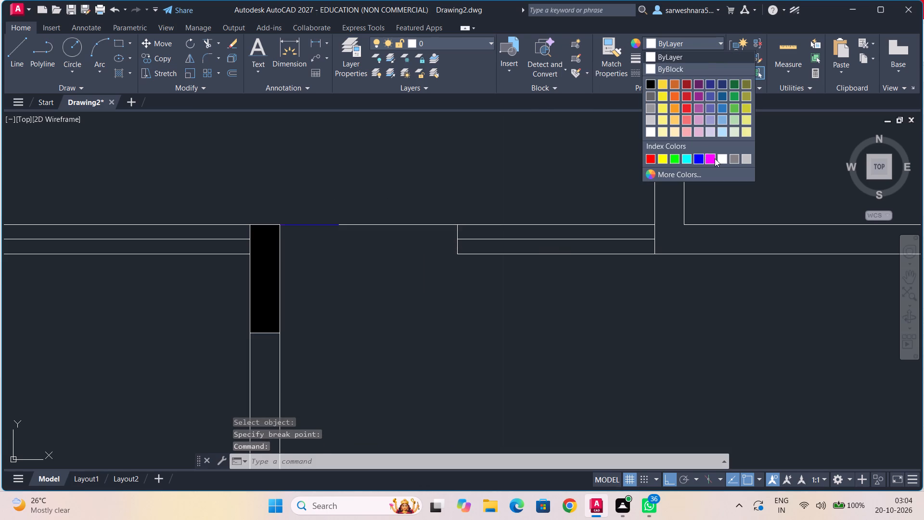
{"action": "left_click", "coordinate": [712, 158]}
{"action": "scroll", "coordinate": [456, 187], "scroll_direction": "down", "scroll_amount": 1}
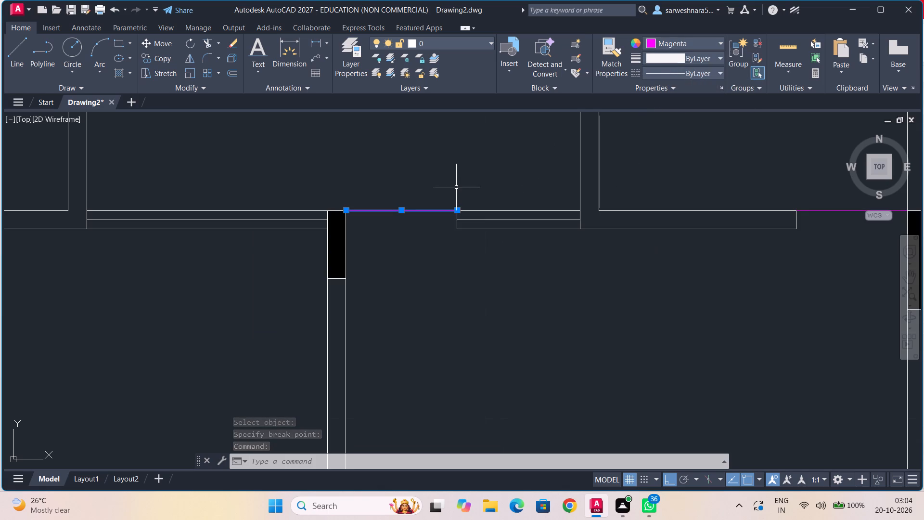
{"action": "key", "text": "Escape"}
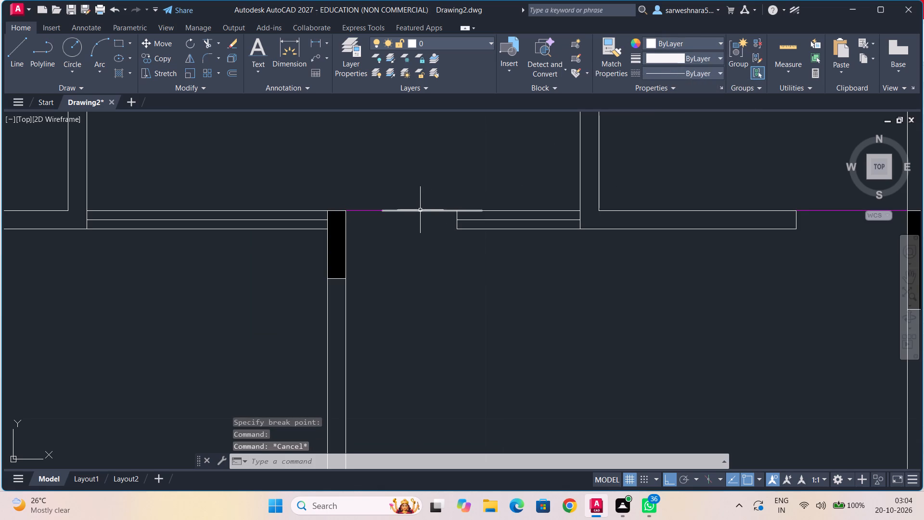
Apply Break at Point to the overlapping white lines in that opening at the window wall's west end corner.
{"action": "type", "text": "bre"}
{"action": "left_click", "coordinate": [447, 234]}
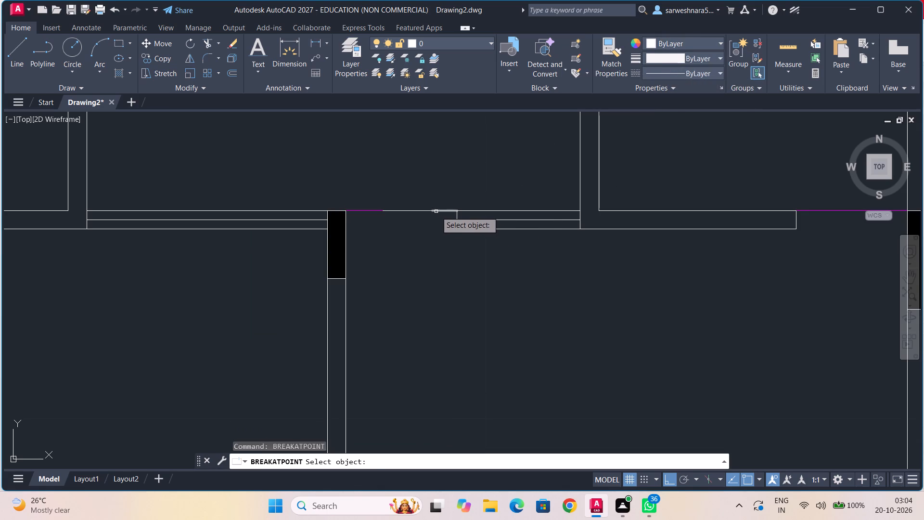
{"action": "left_click", "coordinate": [434, 210]}
{"action": "scroll", "coordinate": [473, 210], "scroll_direction": "up", "scroll_amount": 2}
{"action": "left_click", "coordinate": [432, 212]}
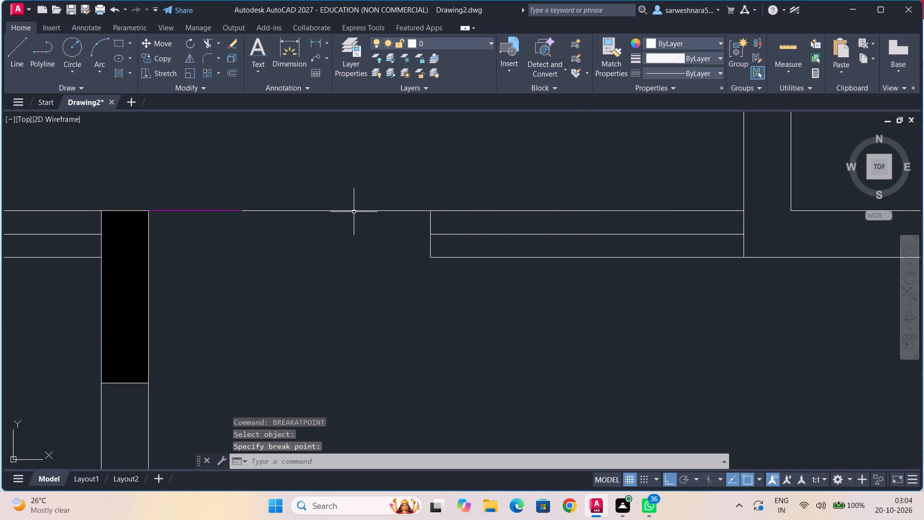
{"action": "type", "text": "bre"}
{"action": "left_click", "coordinate": [375, 239]}
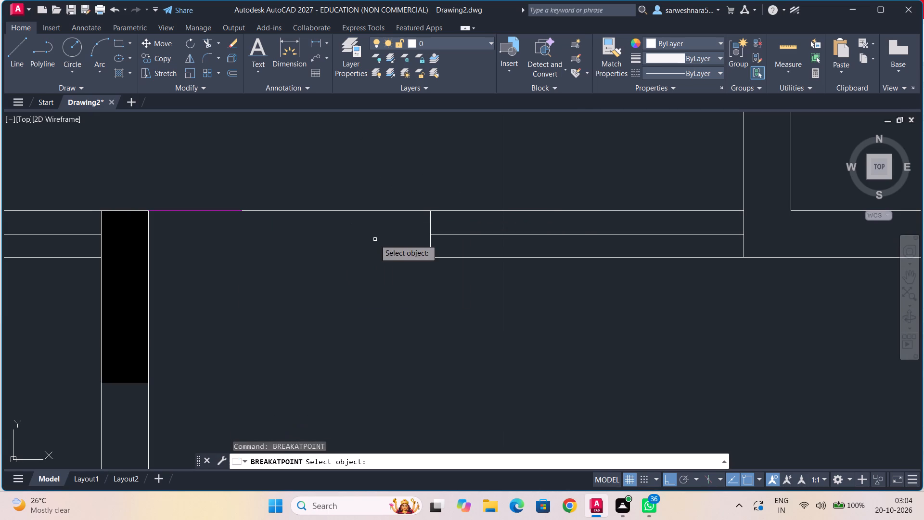
{"action": "left_click", "coordinate": [317, 211]}
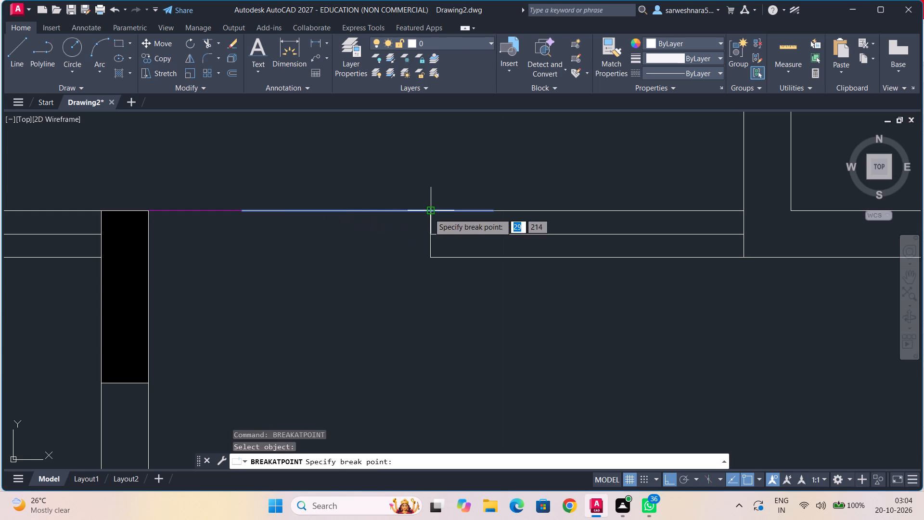
{"action": "left_click", "coordinate": [429, 213]}
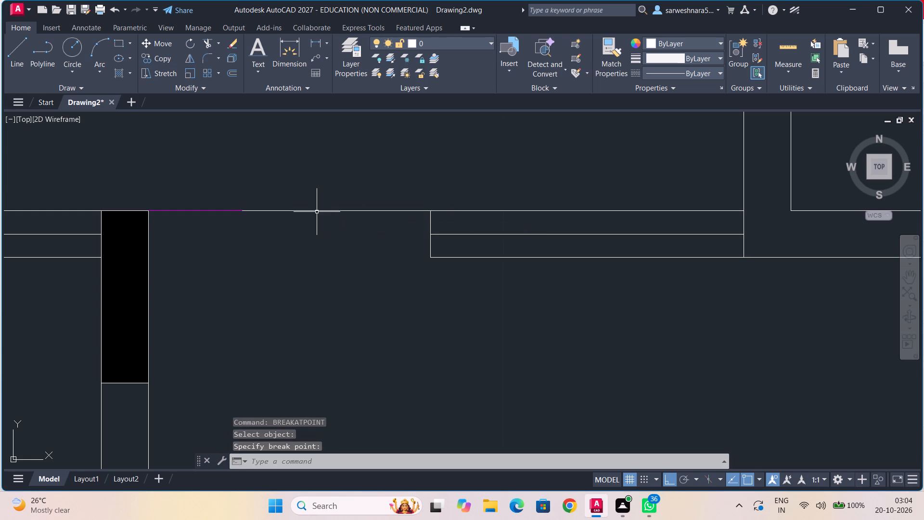
Recolour the overlapping line piece that ends at the window wall's west corner to Magenta.
{"action": "left_click", "coordinate": [317, 210]}
{"action": "left_click", "coordinate": [693, 39]}
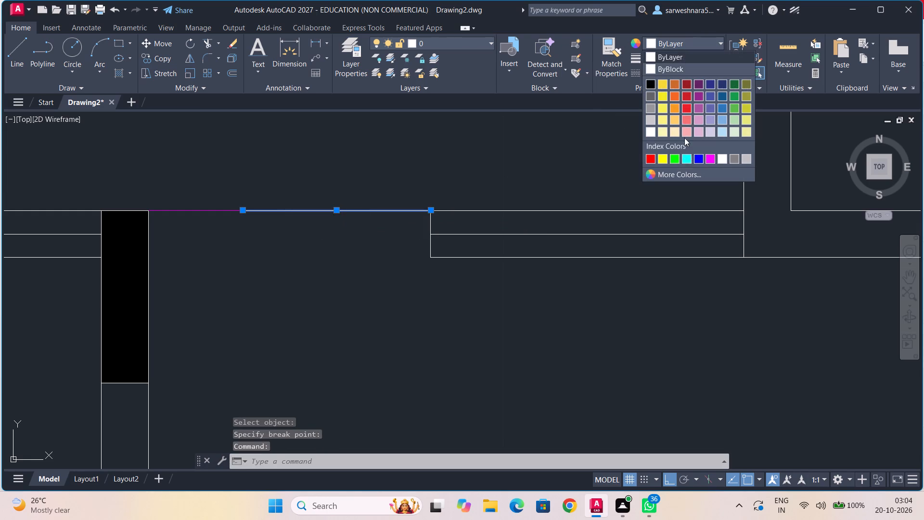
{"action": "left_click", "coordinate": [707, 158]}
{"action": "scroll", "coordinate": [453, 196], "scroll_direction": "down", "scroll_amount": 2}
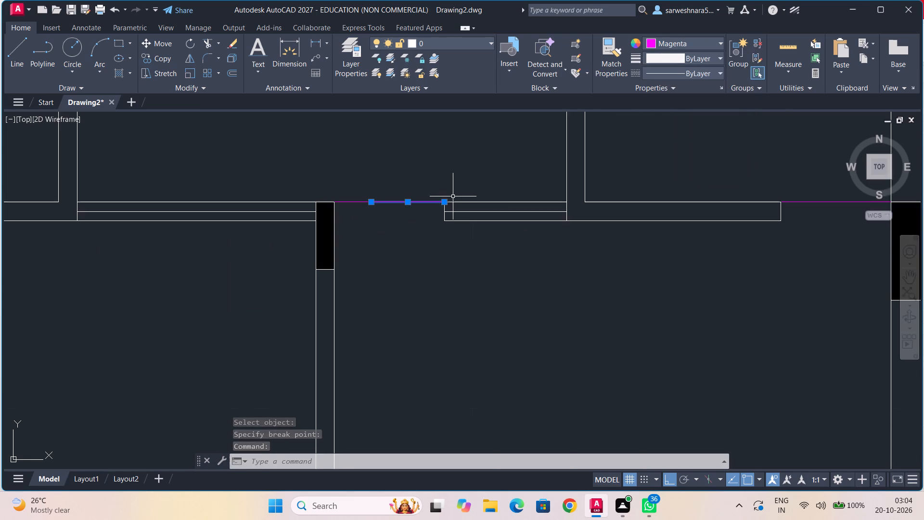
{"action": "scroll", "coordinate": [453, 196], "scroll_direction": "down", "scroll_amount": 3}
{"action": "key", "text": "Escape"}
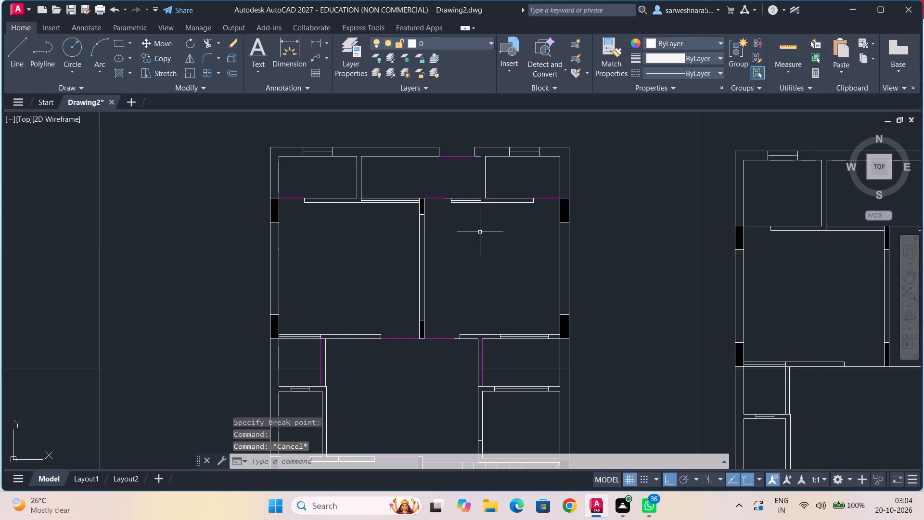
Recolour the remaining short white line piece beside the window wall's west corner to Magenta.
{"action": "scroll", "coordinate": [444, 184], "scroll_direction": "up", "scroll_amount": 4}
{"action": "middle_click_drag", "start_coordinate": [459, 209], "coordinate": [380, 163]}
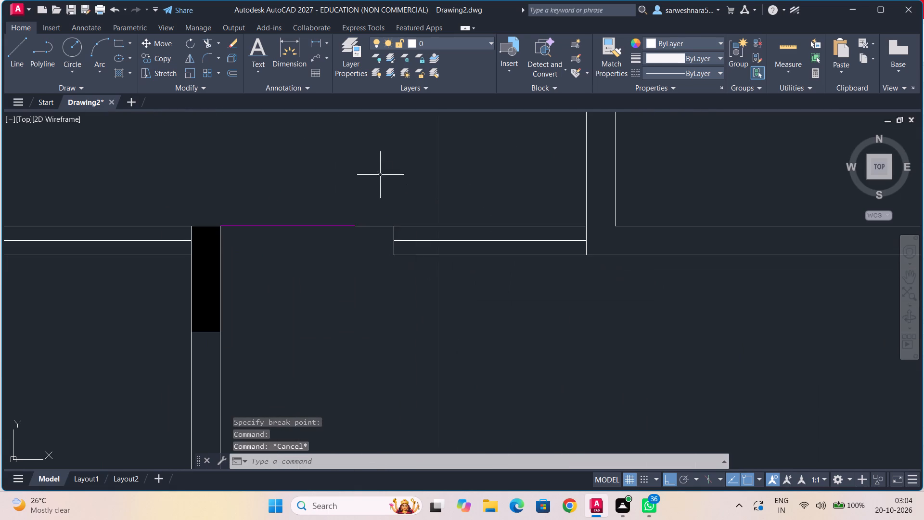
{"action": "left_click", "coordinate": [379, 225]}
{"action": "left_click", "coordinate": [703, 56]}
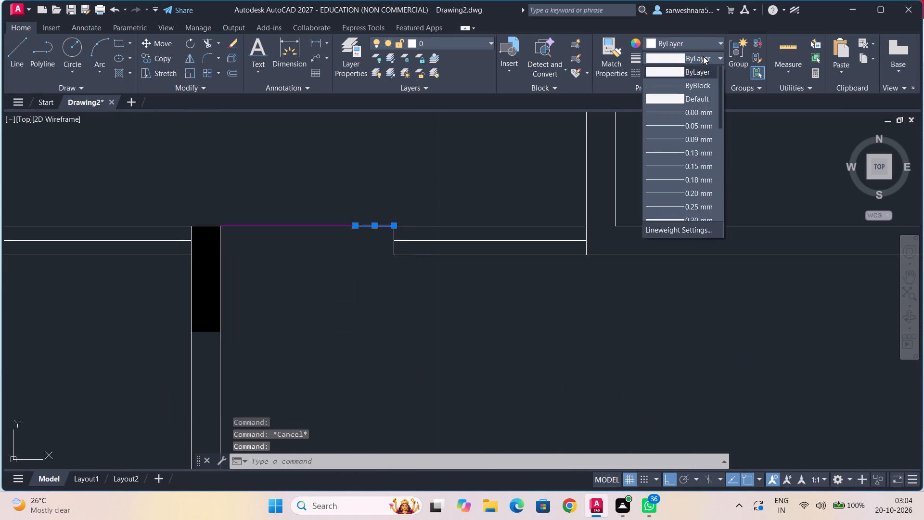
{"action": "left_click", "coordinate": [703, 56]}
{"action": "left_click", "coordinate": [711, 39]}
{"action": "left_click", "coordinate": [706, 157]}
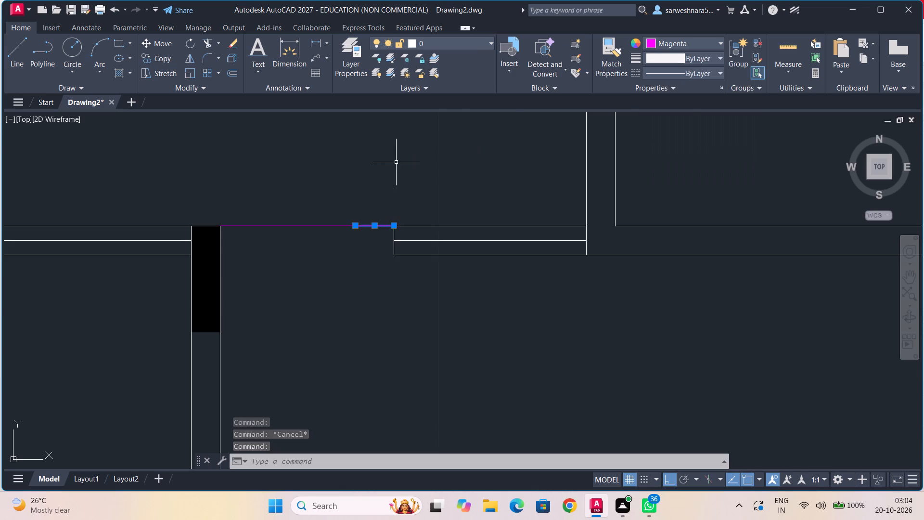
{"action": "scroll", "coordinate": [396, 162], "scroll_direction": "down", "scroll_amount": 5}
{"action": "middle_click_drag", "start_coordinate": [420, 199], "coordinate": [424, 208]}
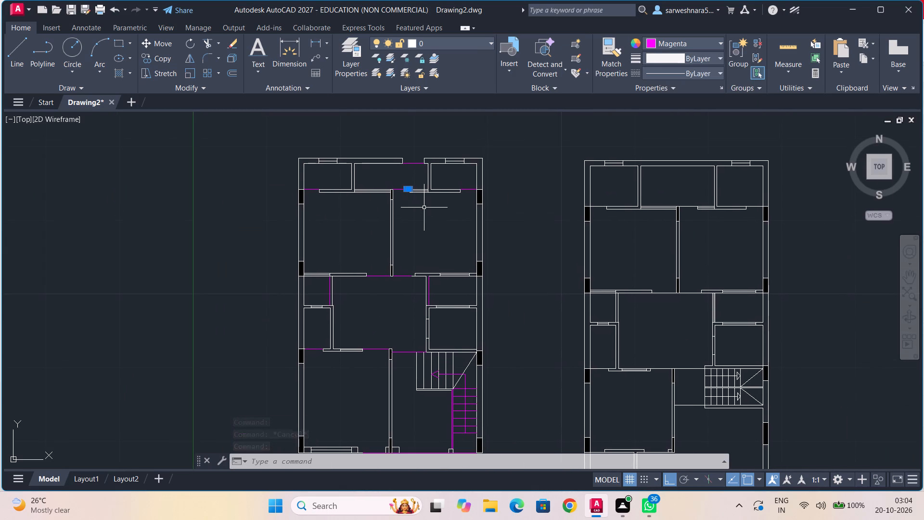
{"action": "key", "text": "Escape"}
In the second floor plan, apply Break at Point to the upper west opening's line at the adjoining wall's west end corner.
{"action": "middle_click_drag", "start_coordinate": [428, 234], "coordinate": [420, 188]}
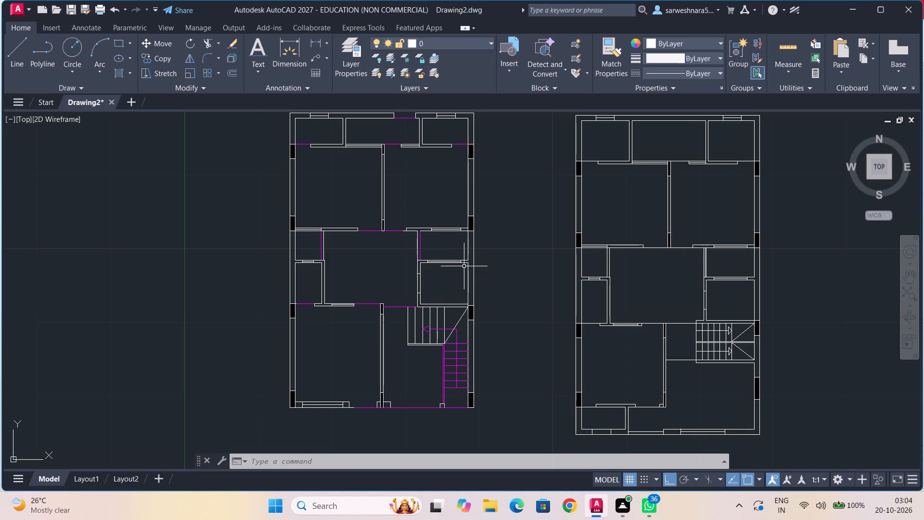
{"action": "middle_click_drag", "start_coordinate": [450, 283], "coordinate": [431, 293]}
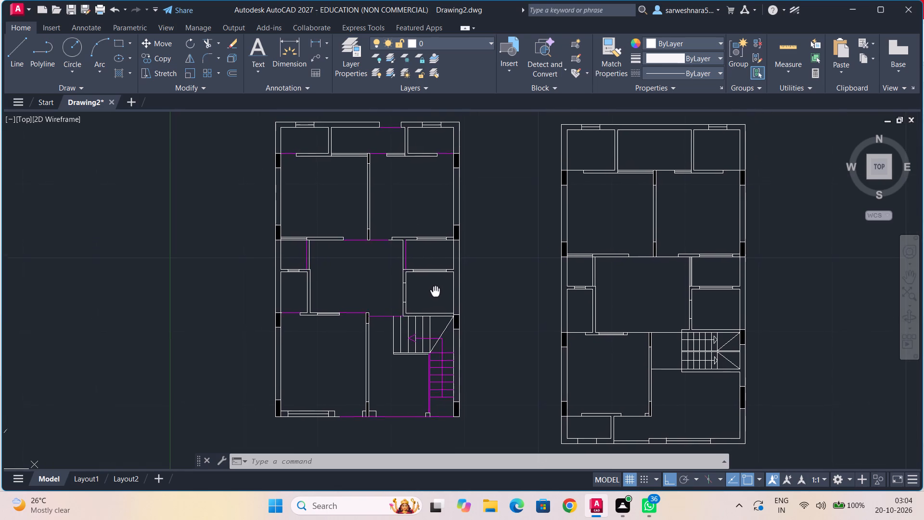
{"action": "middle_click_drag", "start_coordinate": [431, 293], "coordinate": [273, 265]}
{"action": "middle_click_drag", "start_coordinate": [509, 212], "coordinate": [423, 282]}
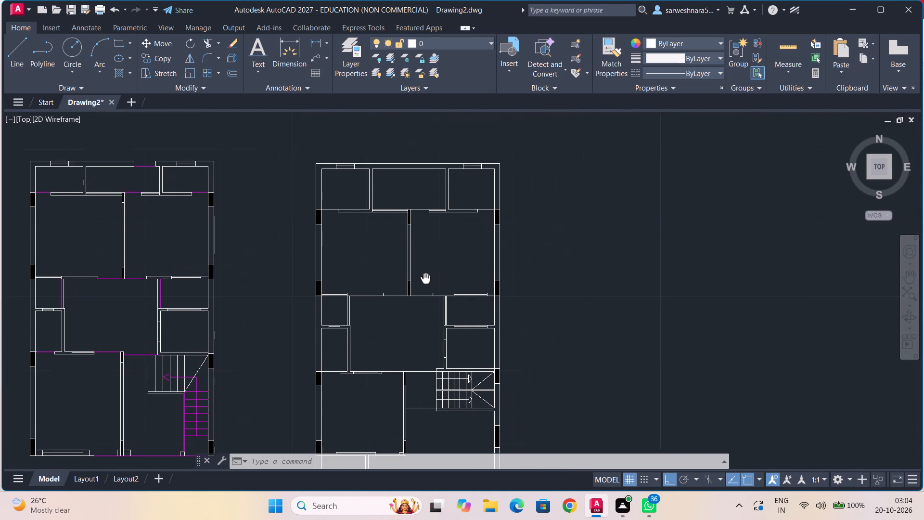
{"action": "middle_click_drag", "start_coordinate": [423, 282], "coordinate": [418, 283]}
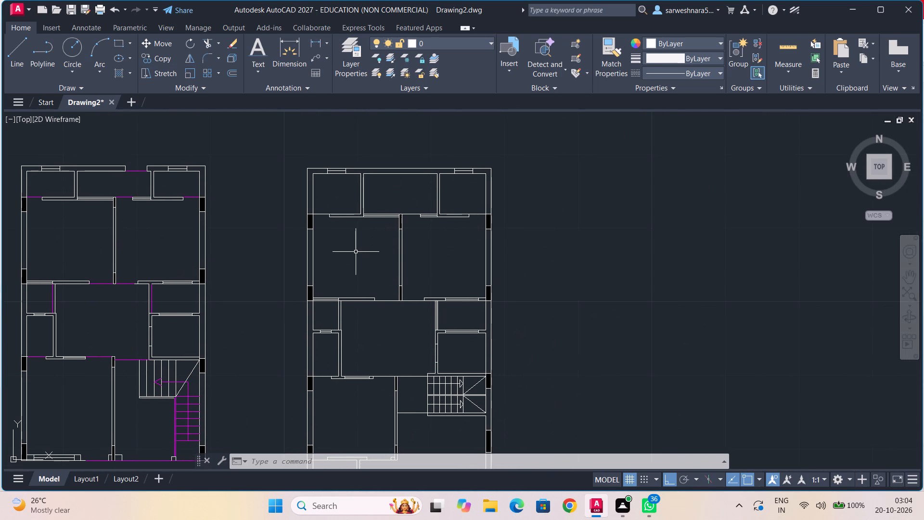
{"action": "scroll", "coordinate": [352, 235], "scroll_direction": "up", "scroll_amount": 2}
{"action": "middle_click_drag", "start_coordinate": [352, 235], "coordinate": [368, 304]}
{"action": "scroll", "coordinate": [367, 304], "scroll_direction": "up", "scroll_amount": 2}
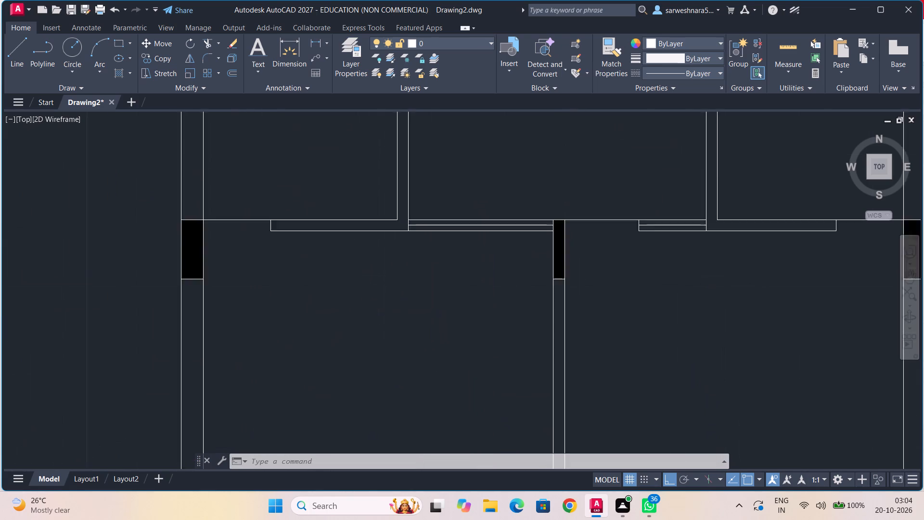
{"action": "middle_click_drag", "start_coordinate": [351, 289], "coordinate": [398, 357]}
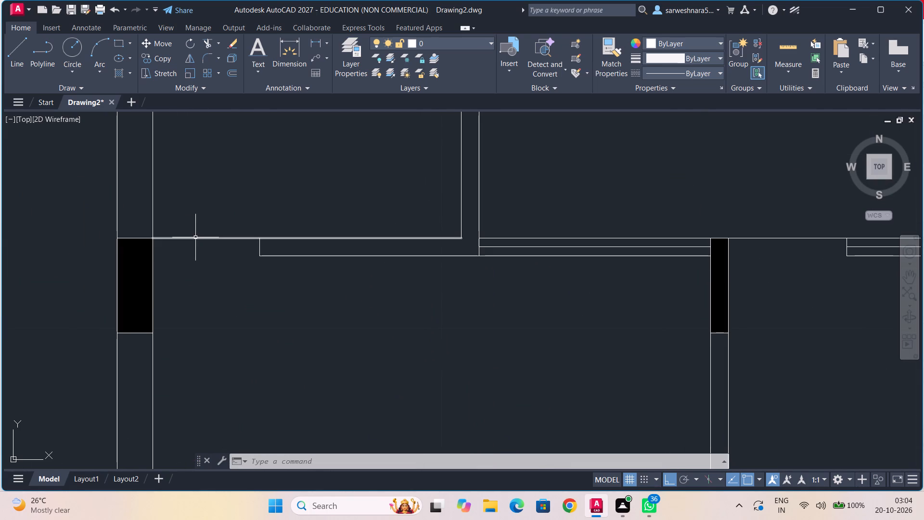
{"action": "type", "text": "bre"}
{"action": "left_click", "coordinate": [516, 211]}
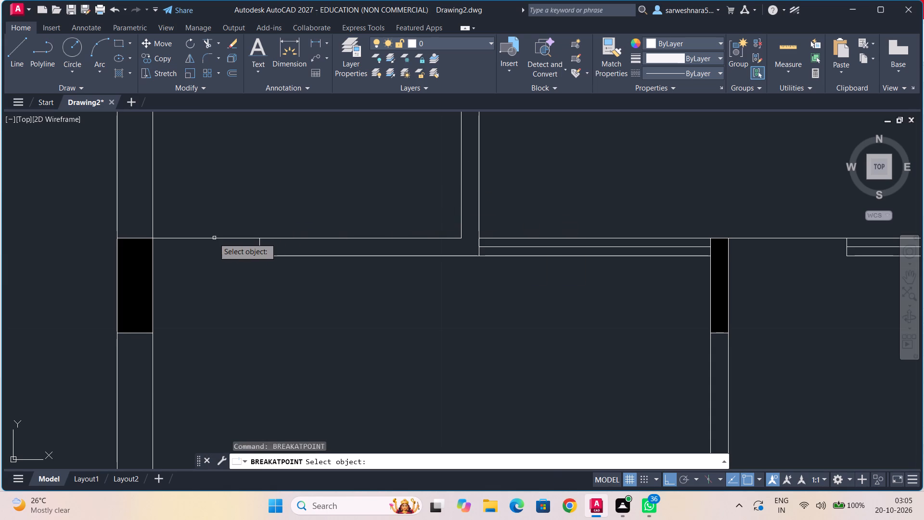
{"action": "left_click", "coordinate": [192, 239]}
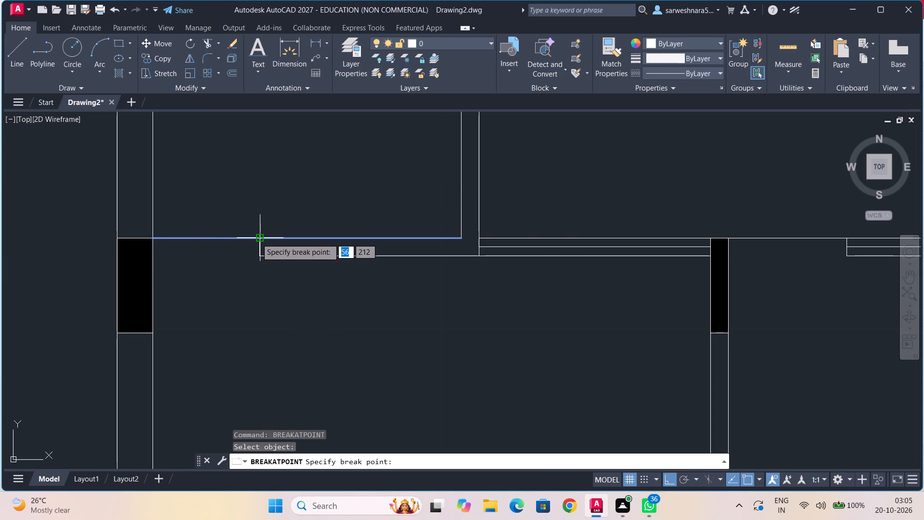
{"action": "left_click", "coordinate": [257, 238]}
Recolour both line pieces between the upper west column and the wall's west end to Magenta.
{"action": "left_click", "coordinate": [233, 238]}
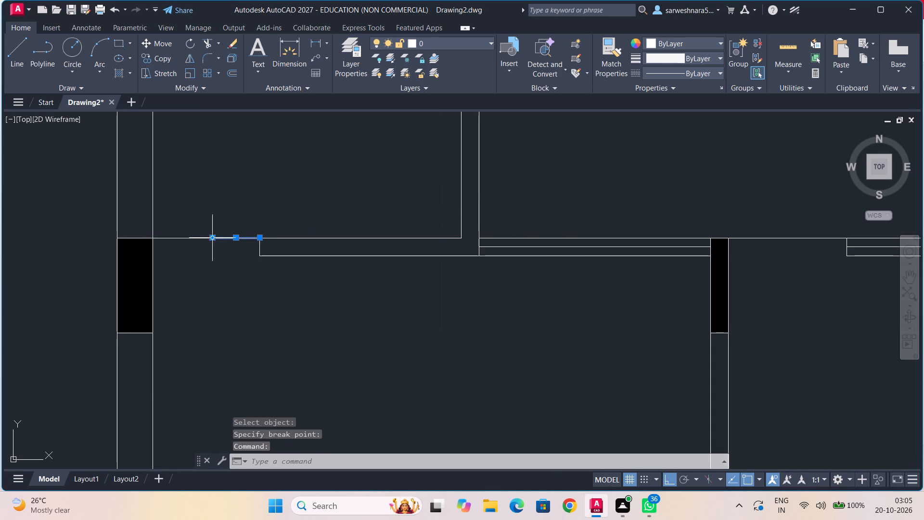
{"action": "left_click", "coordinate": [194, 239]}
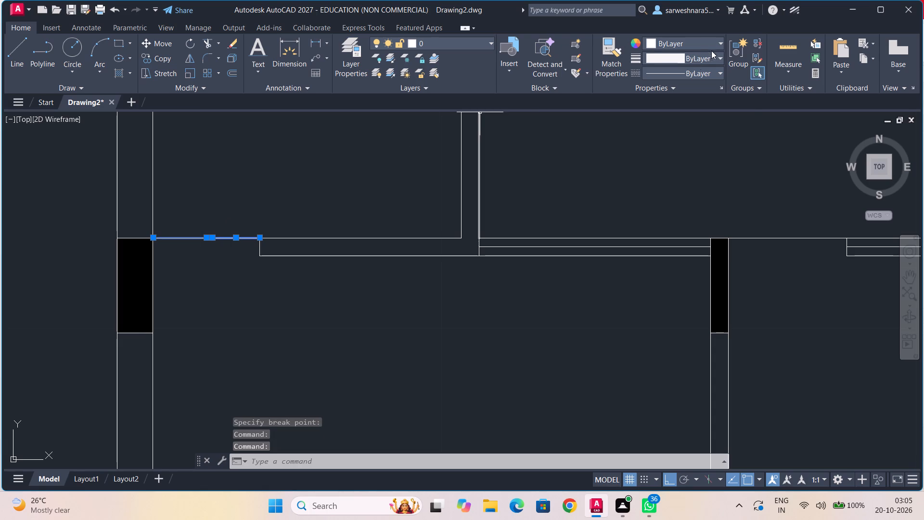
{"action": "left_click", "coordinate": [707, 45]}
{"action": "left_click", "coordinate": [707, 158]}
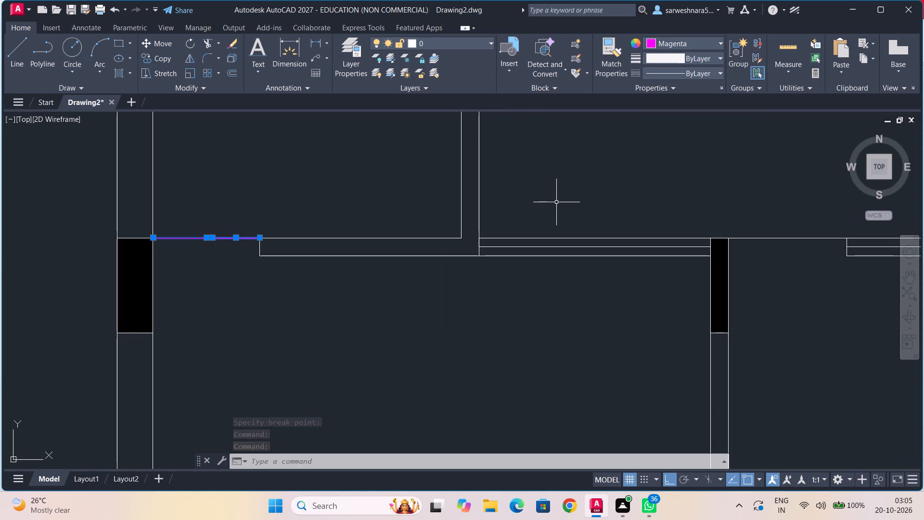
Apply Break at Point to the line east of the upper central column, at the window wall's west end corner.
{"action": "middle_click_drag", "start_coordinate": [512, 231], "coordinate": [199, 232]}
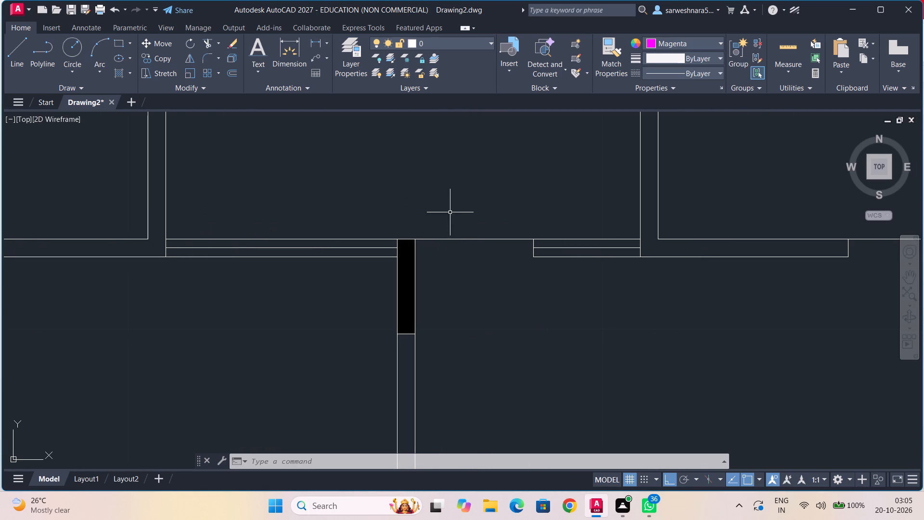
{"action": "key", "text": "Escape"}
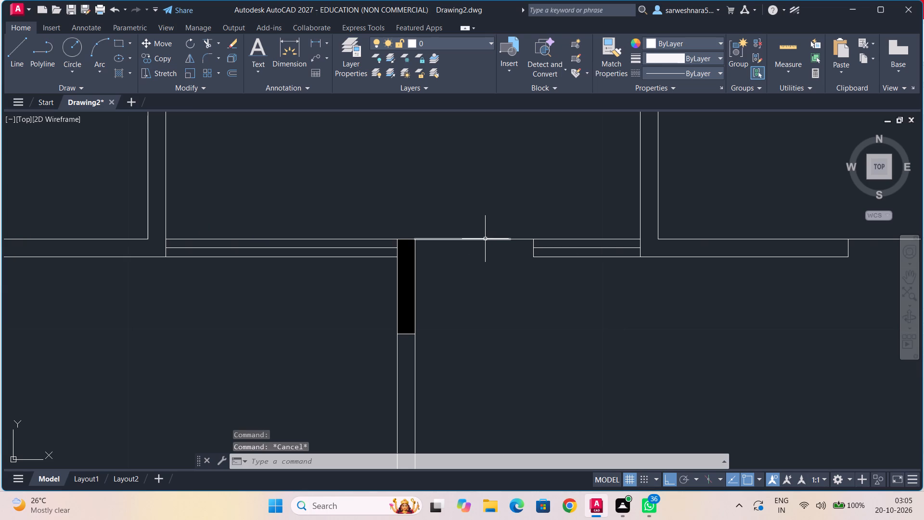
{"action": "left_click", "coordinate": [485, 239]}
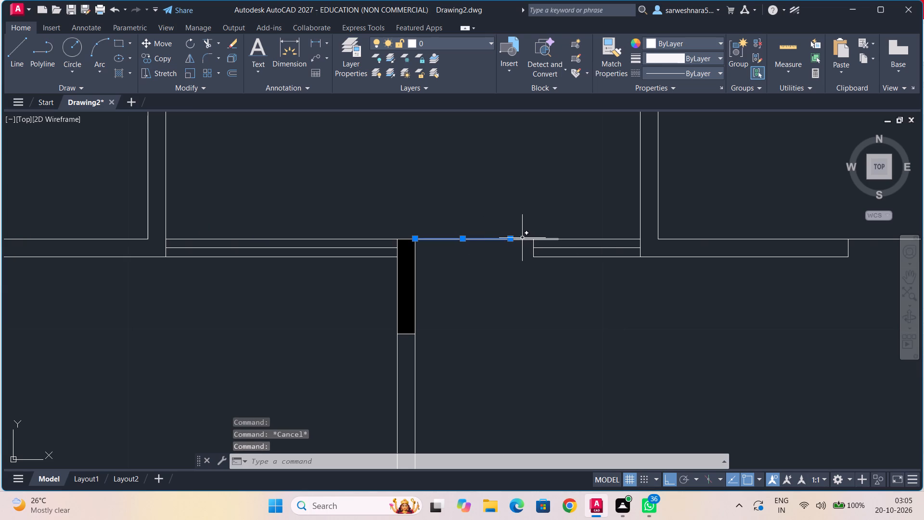
{"action": "key", "text": "Escape"}
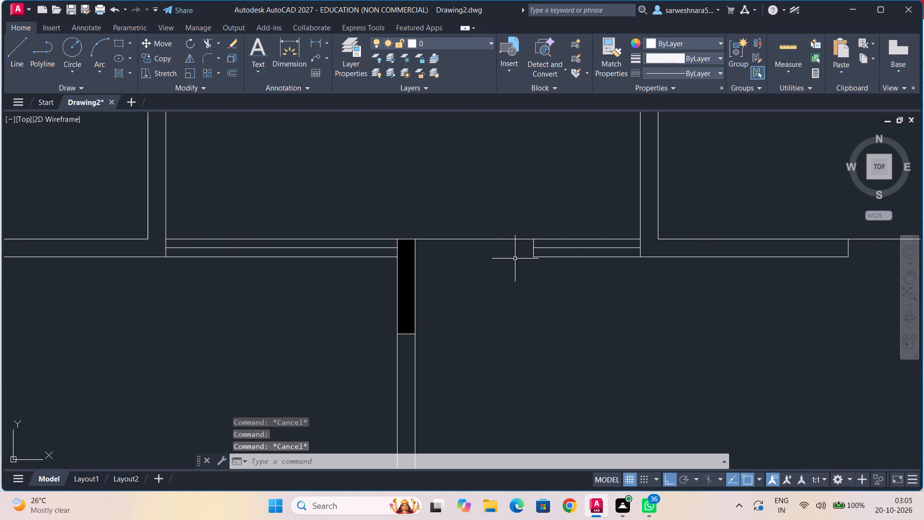
{"action": "type", "text": "bre"}
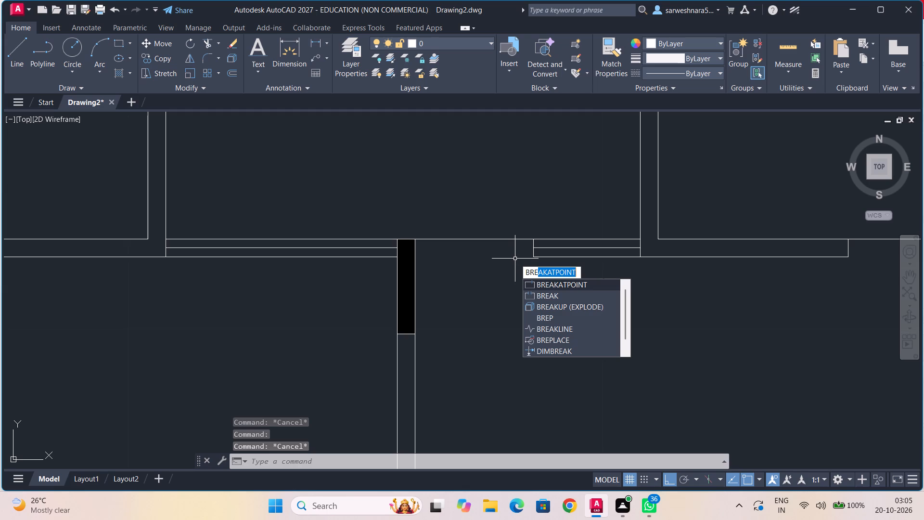
{"action": "left_click", "coordinate": [558, 281]}
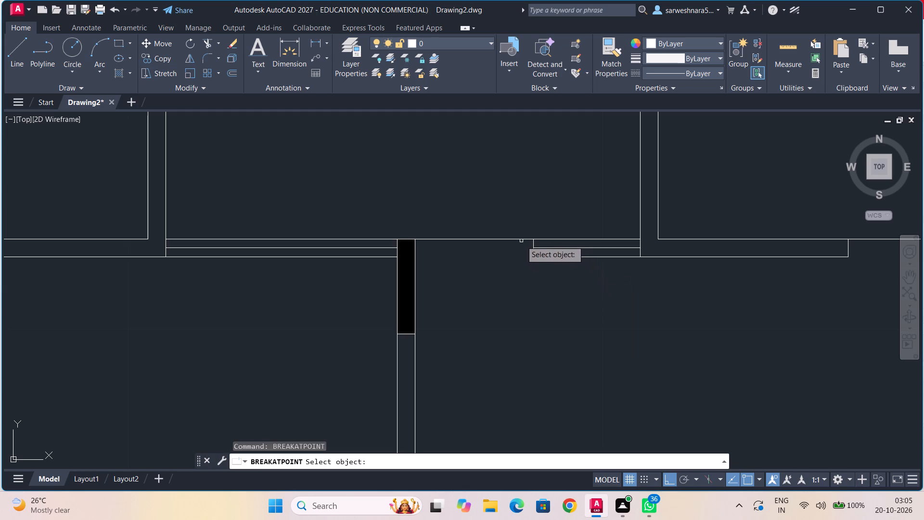
{"action": "left_click", "coordinate": [519, 239]}
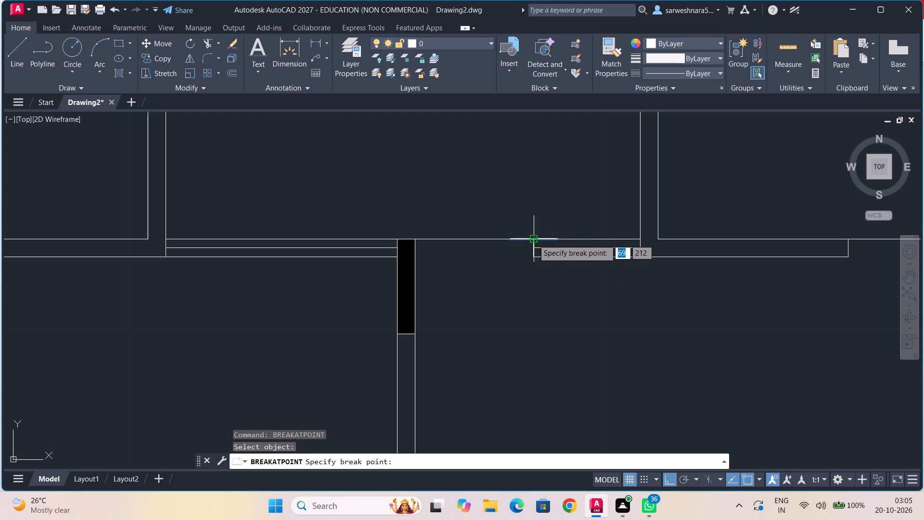
{"action": "left_click", "coordinate": [534, 239]}
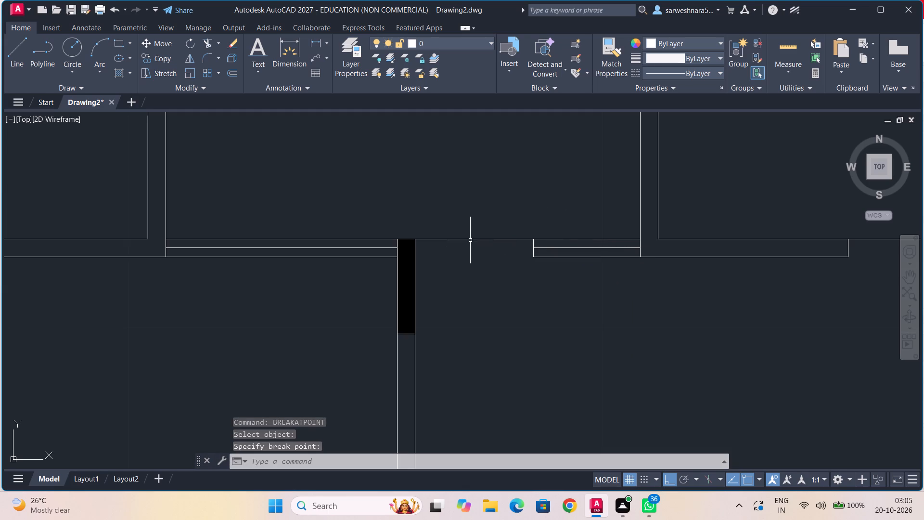
Recolour the two line pieces between the upper central column and the window wall to Magenta.
{"action": "left_click", "coordinate": [468, 239]}
{"action": "left_click", "coordinate": [518, 239]}
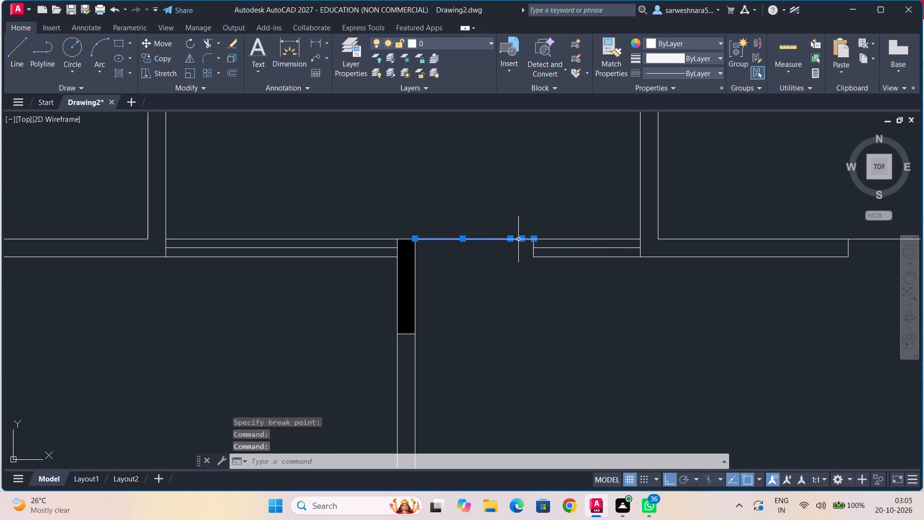
{"action": "left_click", "coordinate": [711, 43]}
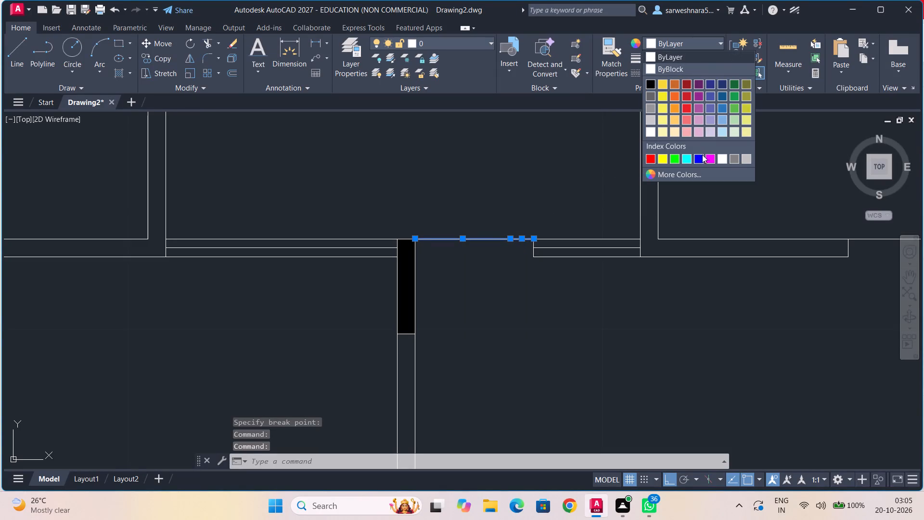
{"action": "left_click", "coordinate": [709, 156]}
Apply Break at Point to the line beside the upper east column, at the adjoining wall's east end corner.
{"action": "scroll", "coordinate": [351, 231], "scroll_direction": "down", "scroll_amount": 2}
{"action": "middle_click_drag", "start_coordinate": [339, 272], "coordinate": [324, 292]}
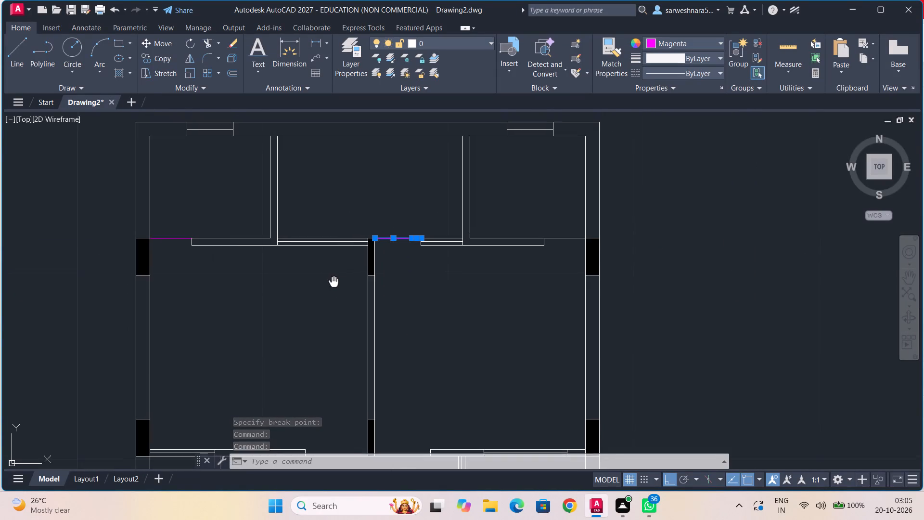
{"action": "middle_click_drag", "start_coordinate": [324, 292], "coordinate": [282, 312]}
{"action": "middle_click_drag", "start_coordinate": [531, 305], "coordinate": [424, 308]}
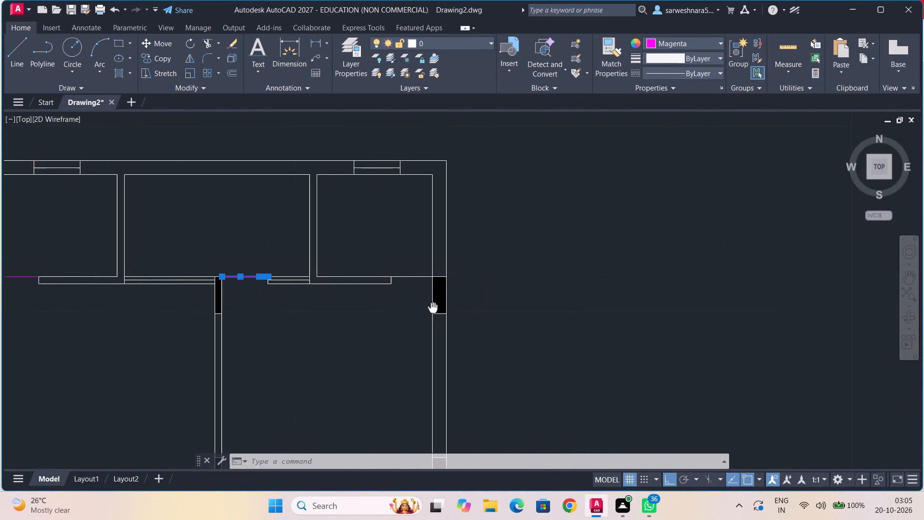
{"action": "middle_click_drag", "start_coordinate": [424, 308], "coordinate": [423, 308]}
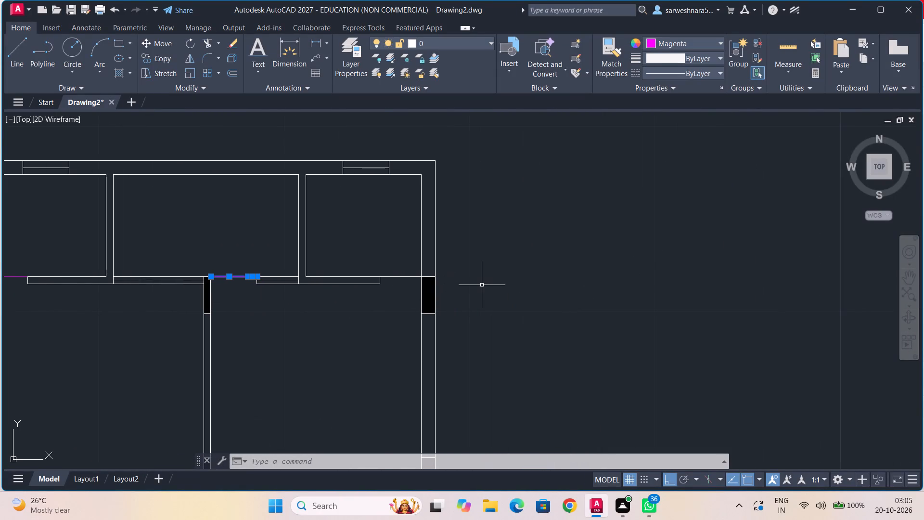
{"action": "scroll", "coordinate": [482, 285], "scroll_direction": "up", "scroll_amount": 2}
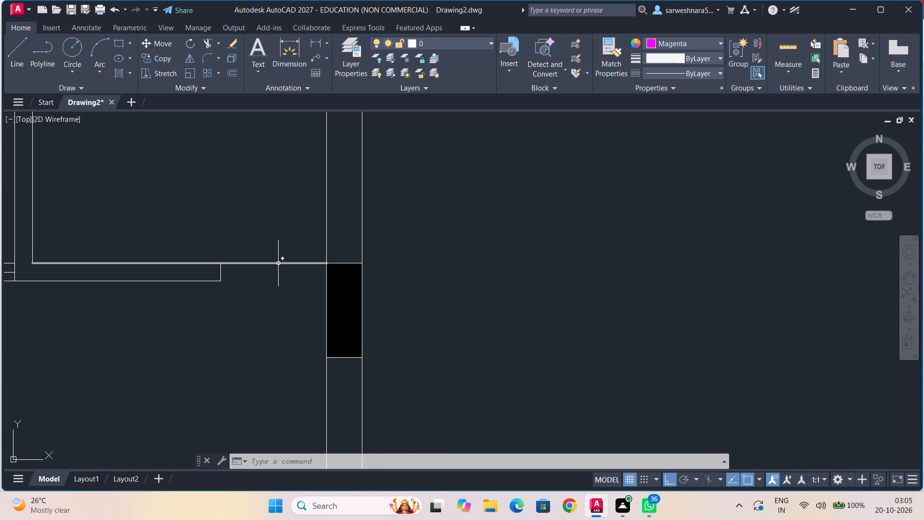
{"action": "type", "text": "bre"}
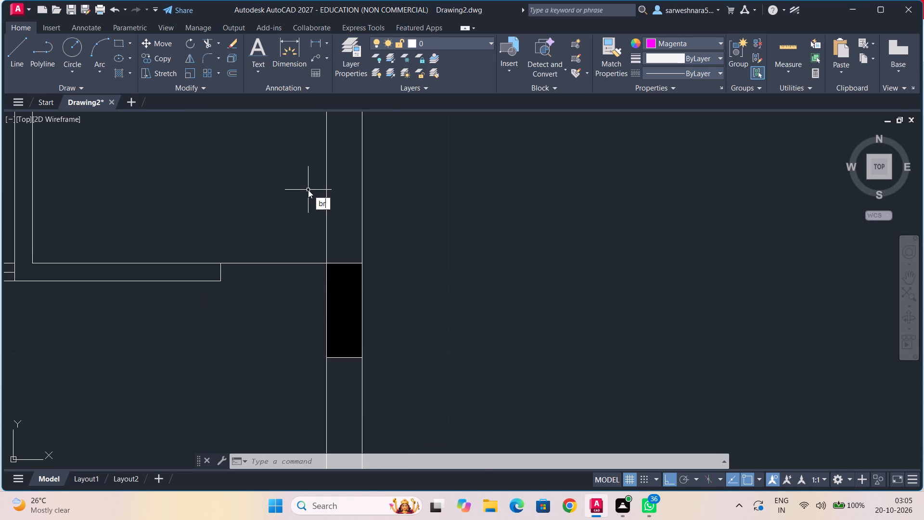
{"action": "left_click", "coordinate": [360, 215]}
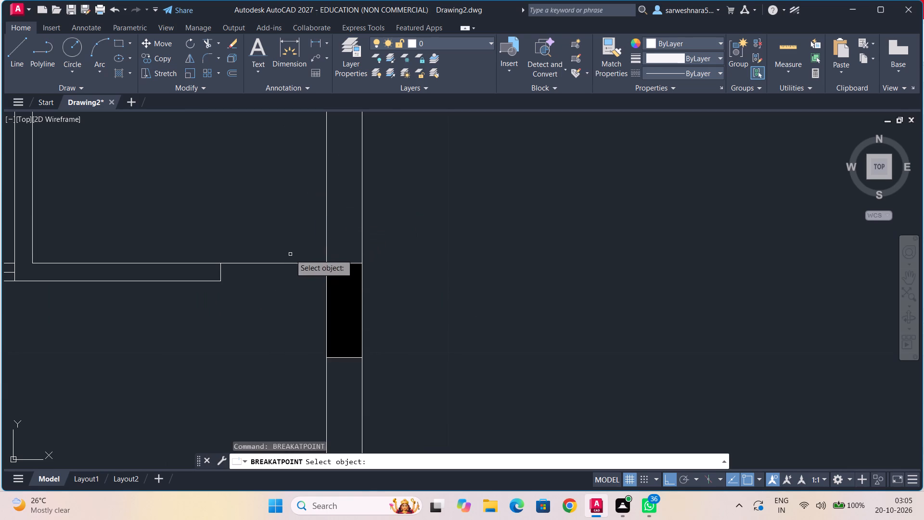
{"action": "left_click", "coordinate": [286, 263]}
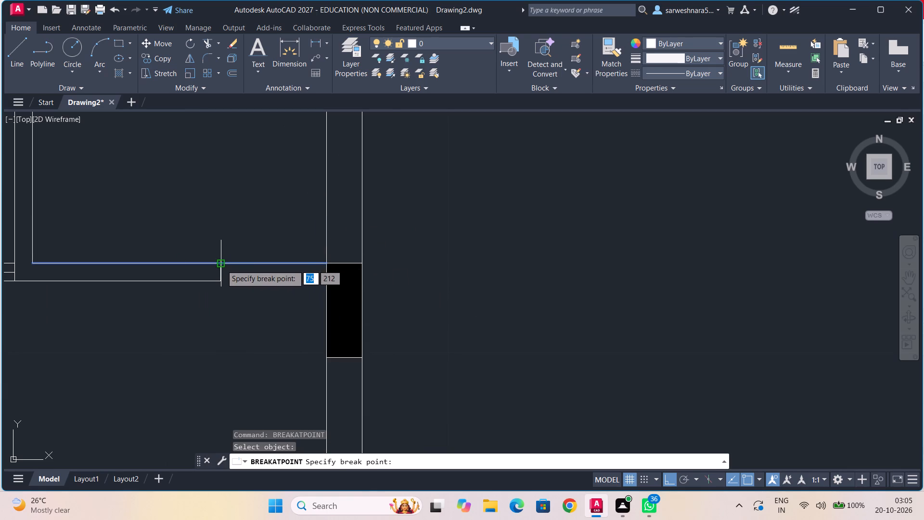
{"action": "left_click", "coordinate": [221, 265]}
Recolour the line piece between the wall's east end and the upper east column to Magenta.
{"action": "left_click", "coordinate": [283, 264]}
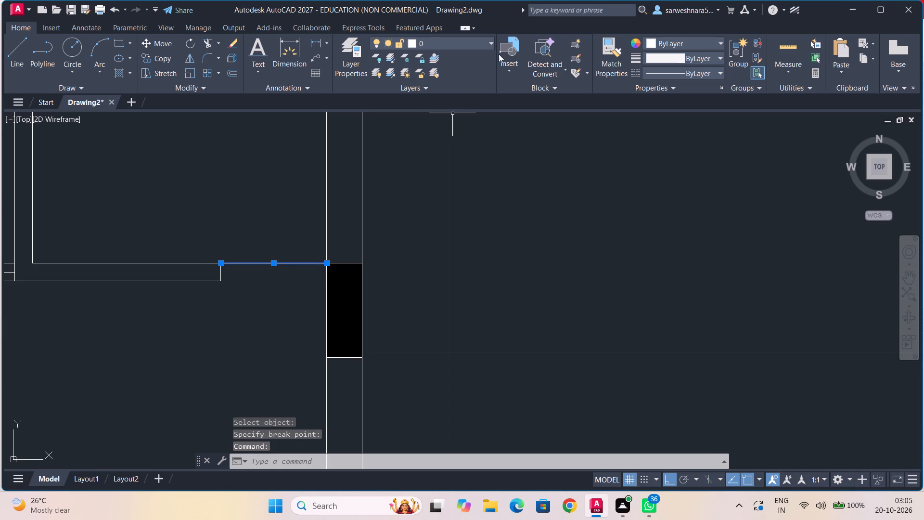
{"action": "left_click", "coordinate": [679, 40]}
{"action": "left_click", "coordinate": [706, 159]}
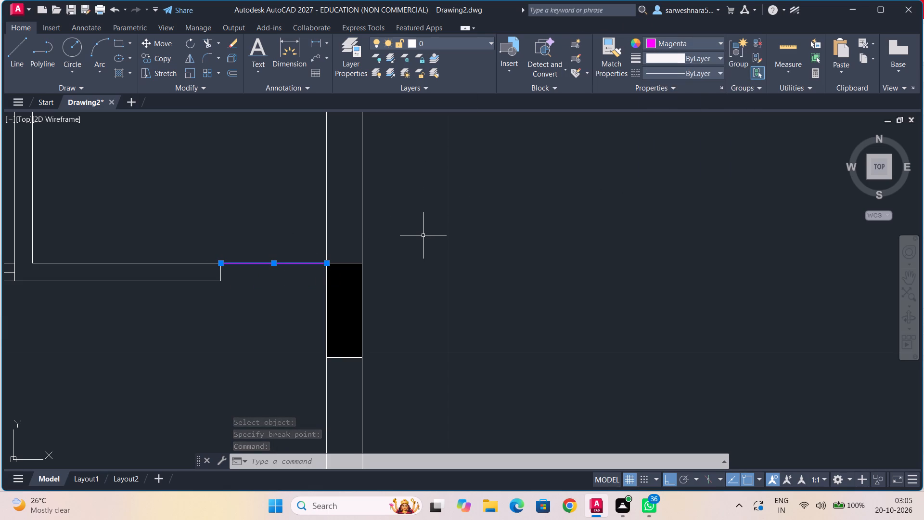
Apply Break at Point to the line east of the middle central column, at the adjoining east window wall's west end corner.
{"action": "scroll", "coordinate": [423, 235], "scroll_direction": "down", "scroll_amount": 1}
{"action": "middle_click_drag", "start_coordinate": [424, 261], "coordinate": [567, 133]}
{"action": "scroll", "coordinate": [264, 340], "scroll_direction": "down", "scroll_amount": 2}
{"action": "middle_click_drag", "start_coordinate": [264, 340], "coordinate": [384, 239]}
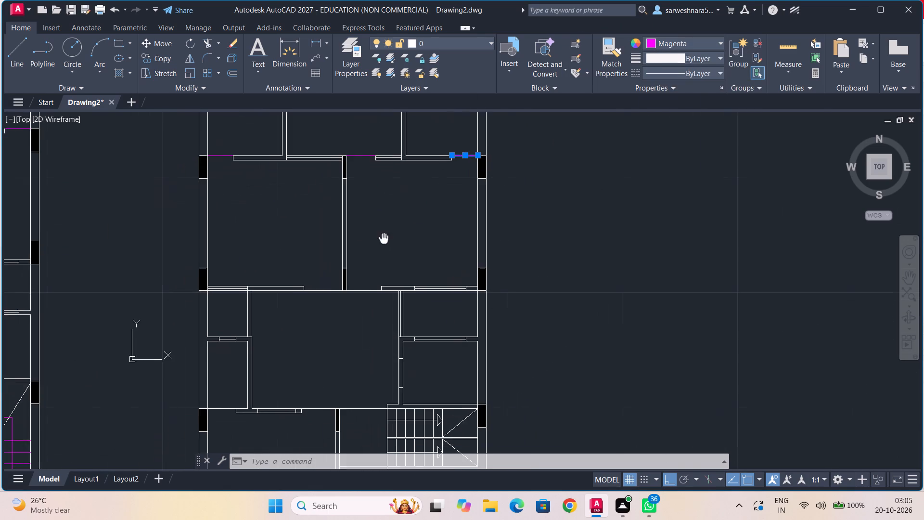
{"action": "scroll", "coordinate": [347, 301], "scroll_direction": "up", "scroll_amount": 2}
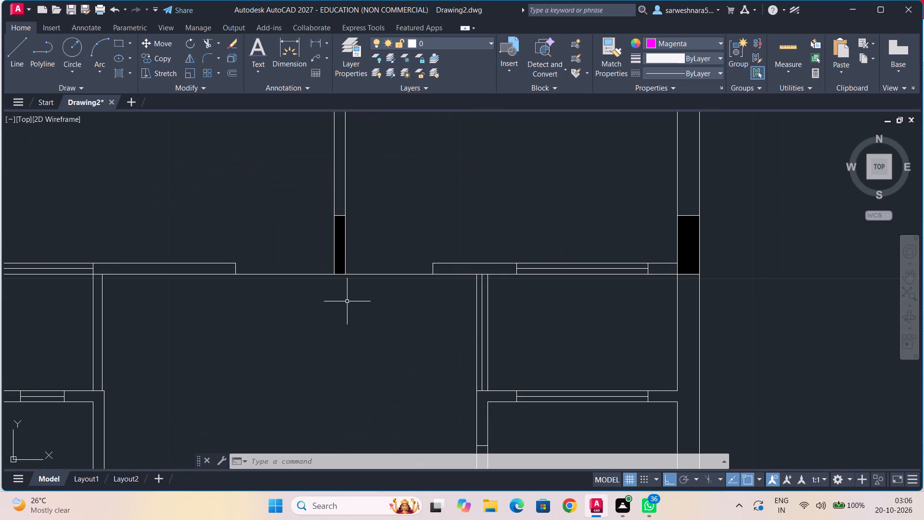
{"action": "key", "text": "Escape"}
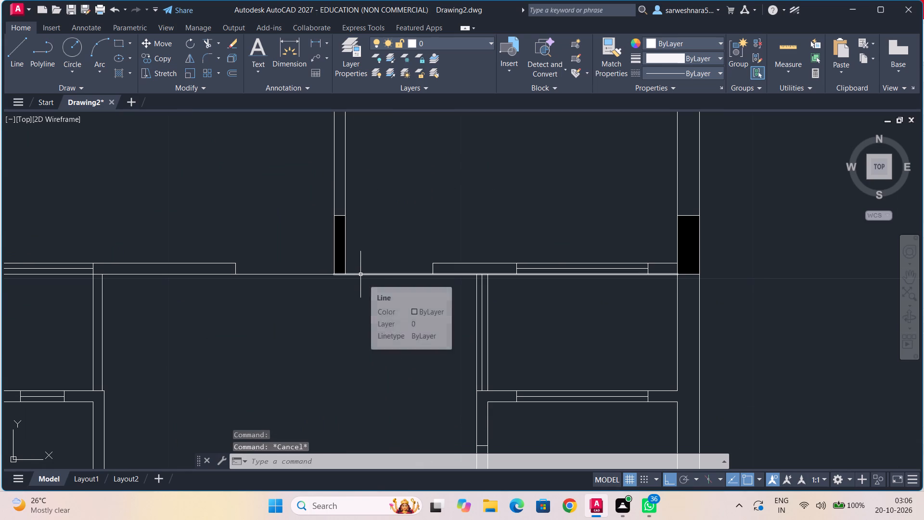
{"action": "type", "text": "bre"}
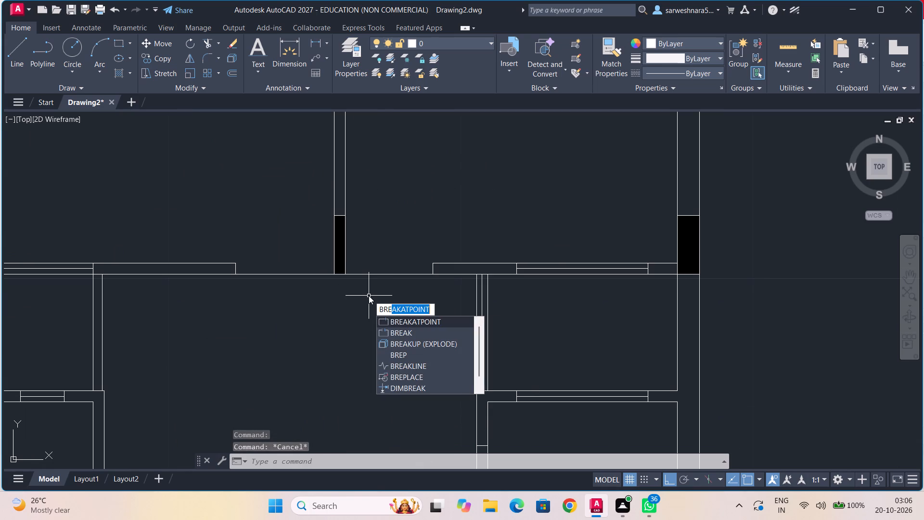
{"action": "left_click", "coordinate": [422, 322]}
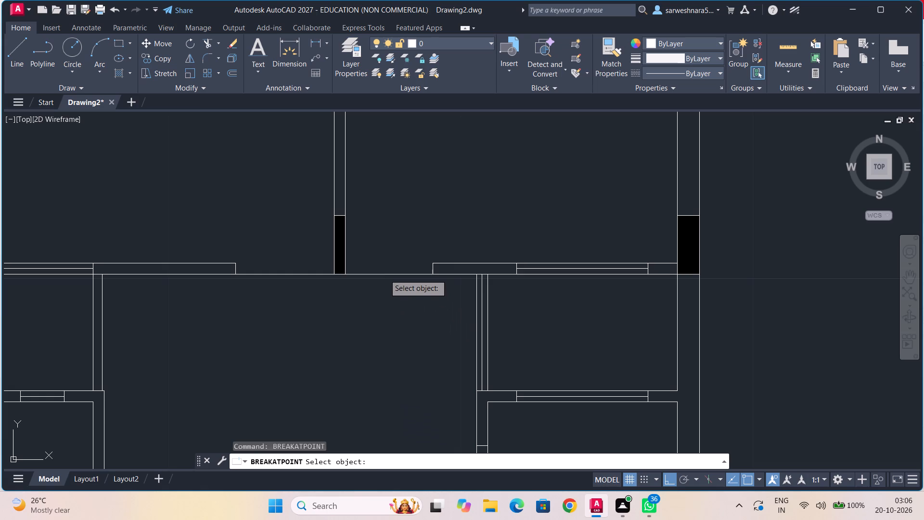
{"action": "left_click", "coordinate": [385, 274]}
{"action": "left_click", "coordinate": [433, 273]}
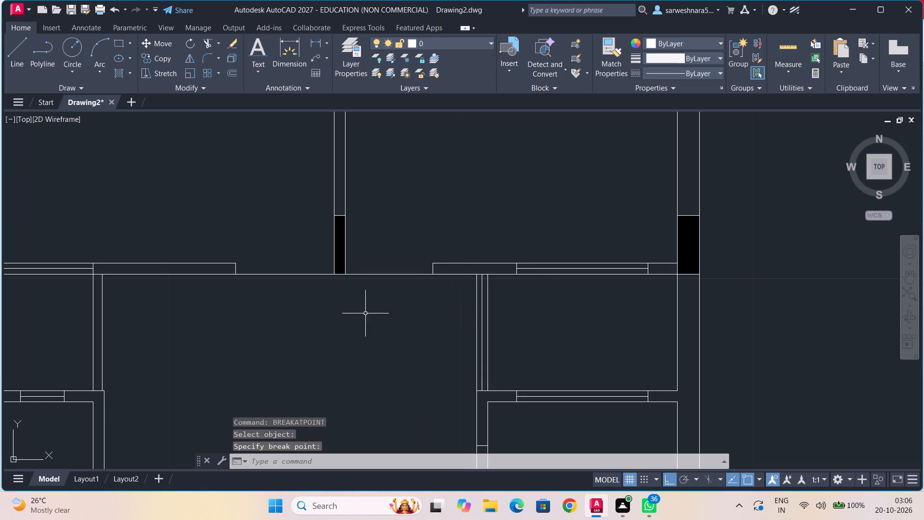
Apply Break at Point to the line west of the middle central column, at the west window wall's east end corner.
{"action": "type", "text": "bre"}
{"action": "left_click", "coordinate": [357, 323]}
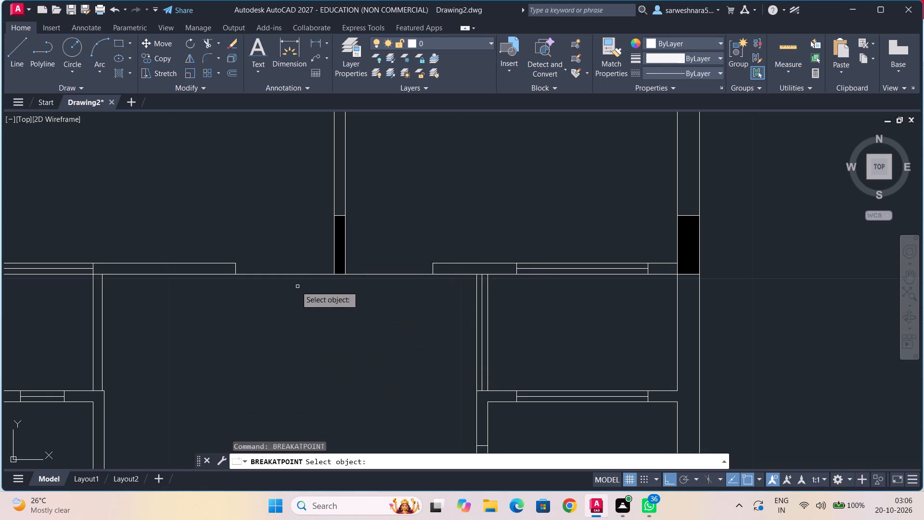
{"action": "left_click", "coordinate": [281, 275]}
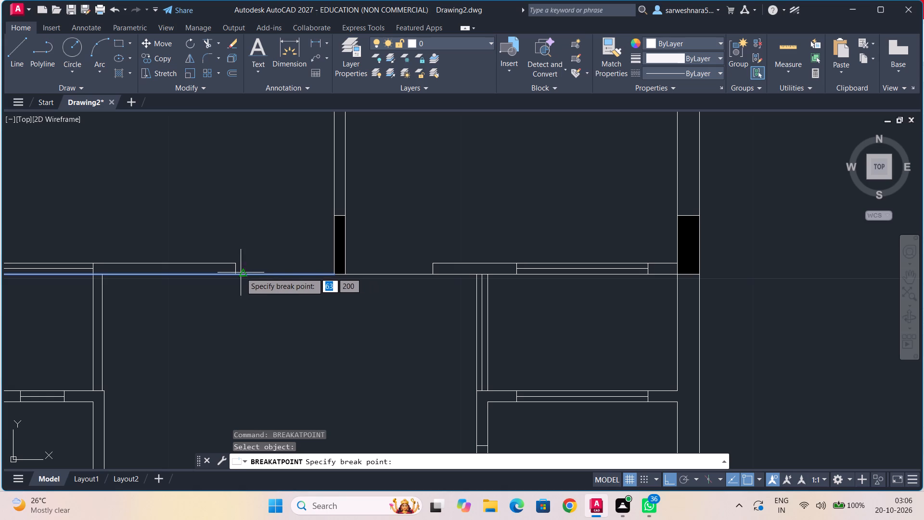
{"action": "left_click", "coordinate": [232, 273]}
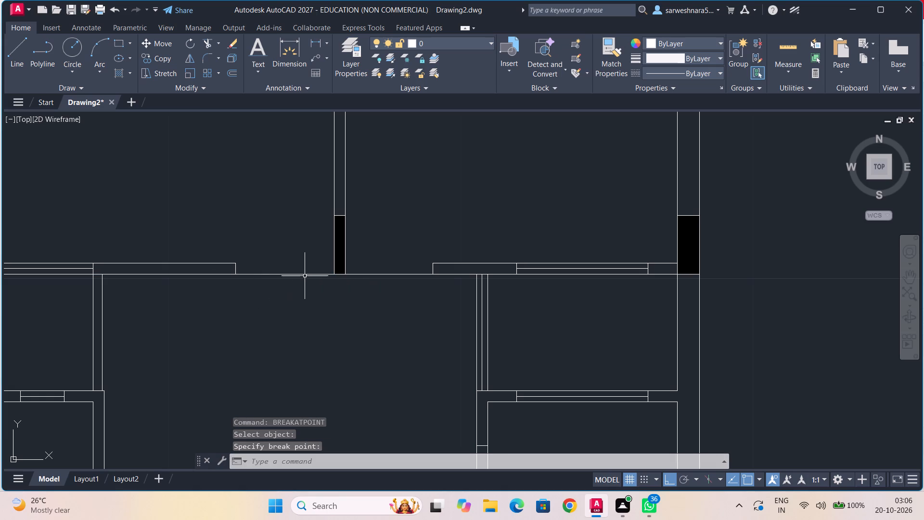
Recolour the two line pieces meeting at the base of the middle central column to Magenta.
{"action": "left_click", "coordinate": [302, 274]}
{"action": "left_click", "coordinate": [372, 274]}
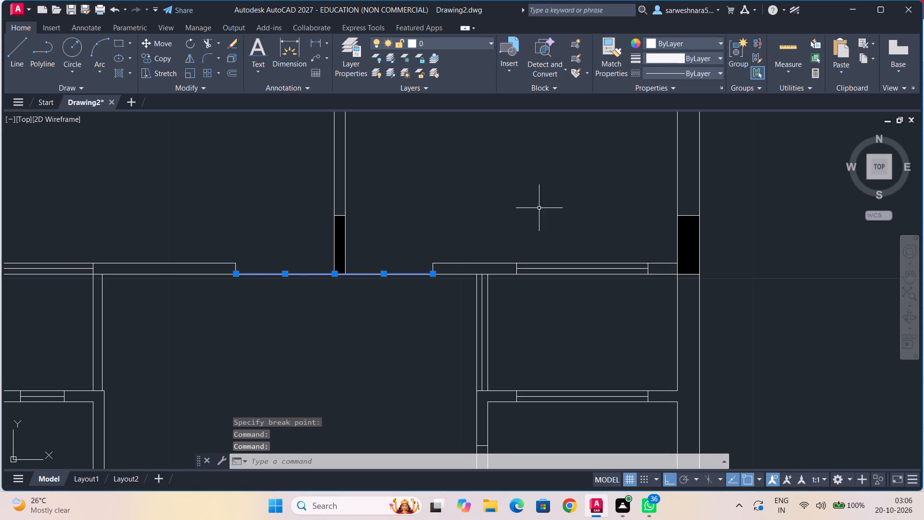
{"action": "left_click", "coordinate": [716, 43]}
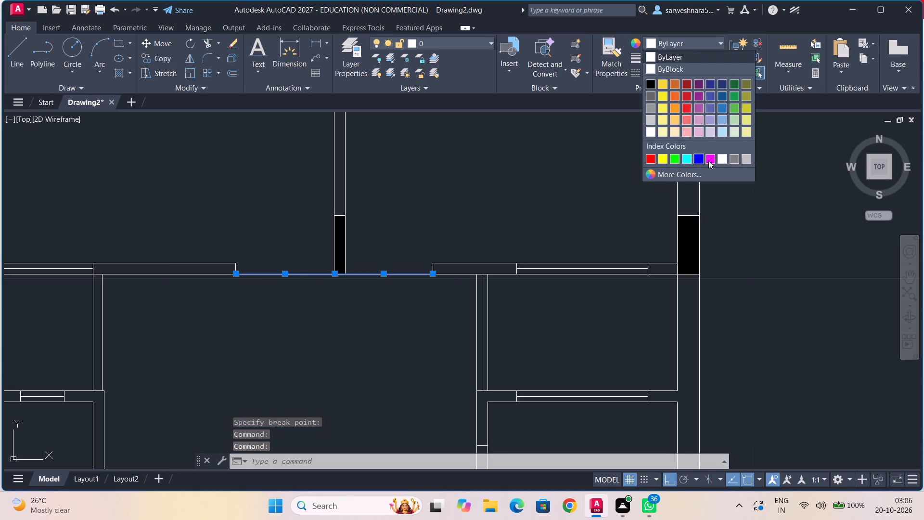
{"action": "left_click", "coordinate": [709, 160]}
{"action": "scroll", "coordinate": [390, 349], "scroll_direction": "down", "scroll_amount": 1}
{"action": "middle_click_drag", "start_coordinate": [389, 345], "coordinate": [500, 286]}
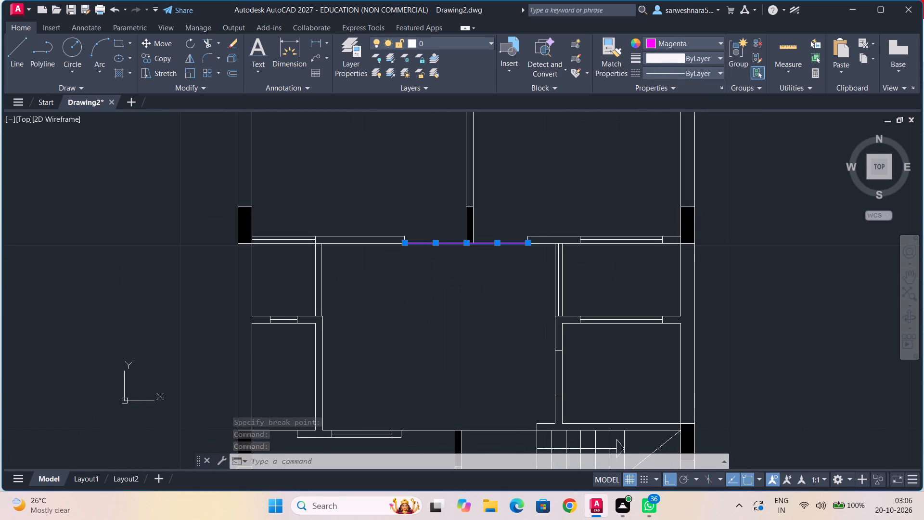
{"action": "key", "text": "Escape"}
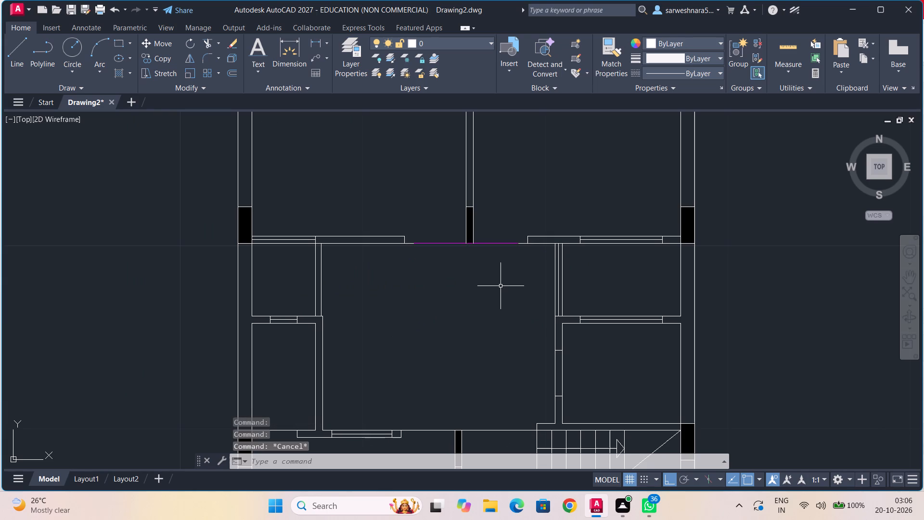
Recolour the two short overlapping line pieces at the wall ends on both sides of the middle central column's opening to Magenta.
{"action": "scroll", "coordinate": [459, 279], "scroll_direction": "up", "scroll_amount": 2}
{"action": "scroll", "coordinate": [229, 186], "scroll_direction": "up", "scroll_amount": 1}
{"action": "middle_click_drag", "start_coordinate": [252, 207], "coordinate": [264, 255]}
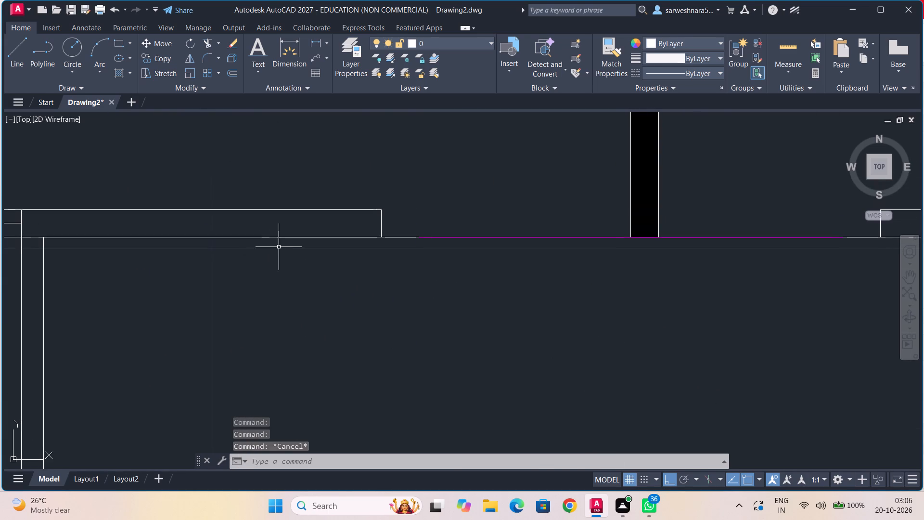
{"action": "left_click", "coordinate": [391, 238]}
{"action": "middle_click_drag", "start_coordinate": [573, 279], "coordinate": [297, 303]}
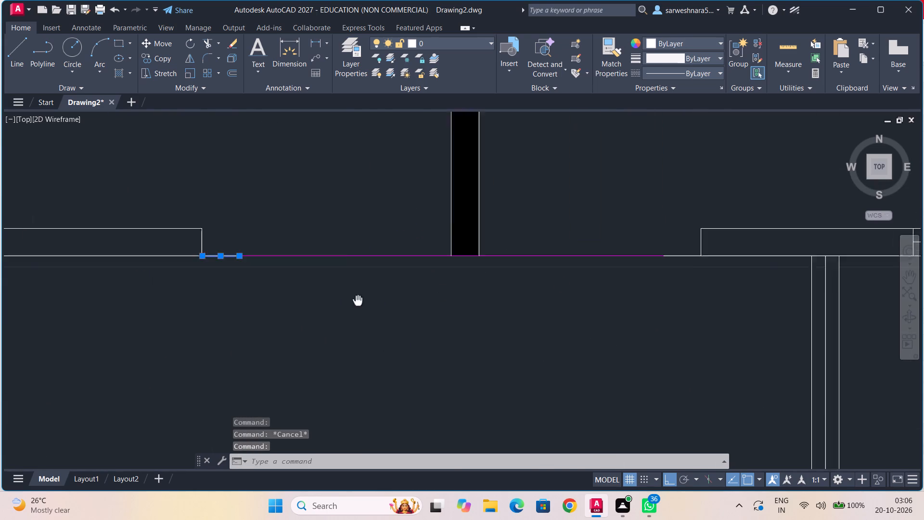
{"action": "middle_click_drag", "start_coordinate": [297, 303], "coordinate": [226, 300]}
{"action": "left_click", "coordinate": [509, 260]}
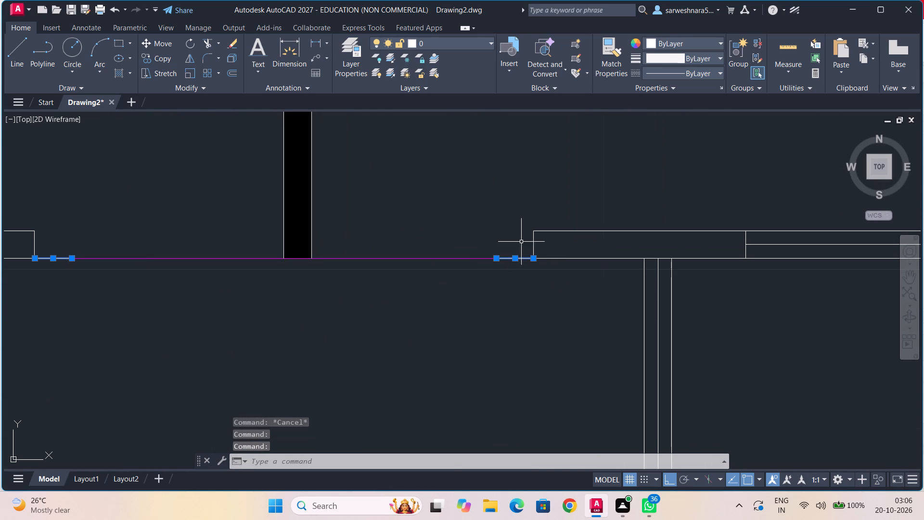
{"action": "left_click", "coordinate": [686, 45]}
{"action": "left_click", "coordinate": [709, 157]}
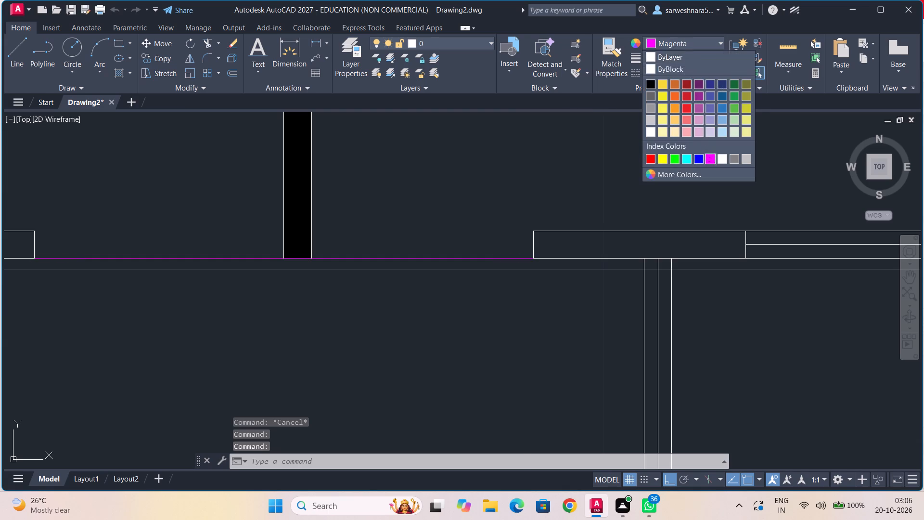
{"action": "scroll", "coordinate": [490, 255], "scroll_direction": "down", "scroll_amount": 3}
{"action": "middle_click_drag", "start_coordinate": [441, 302], "coordinate": [453, 250]}
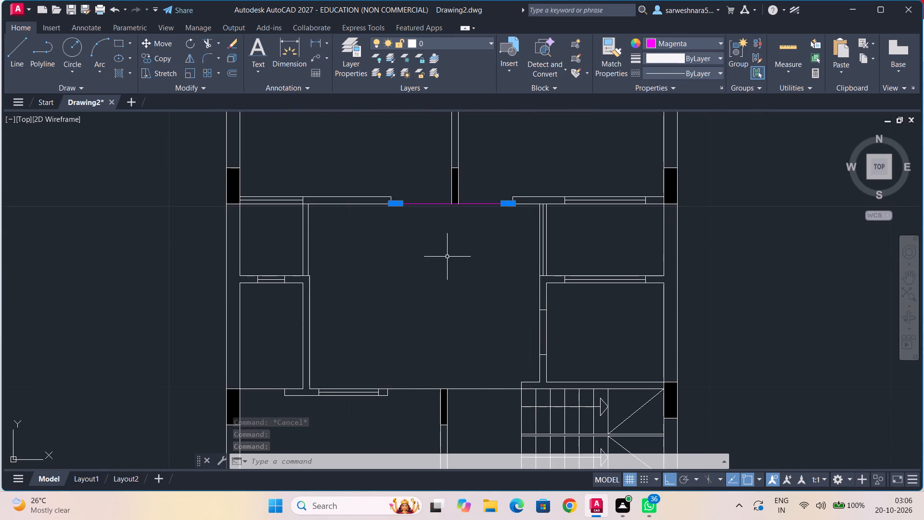
{"action": "key", "text": "Escape"}
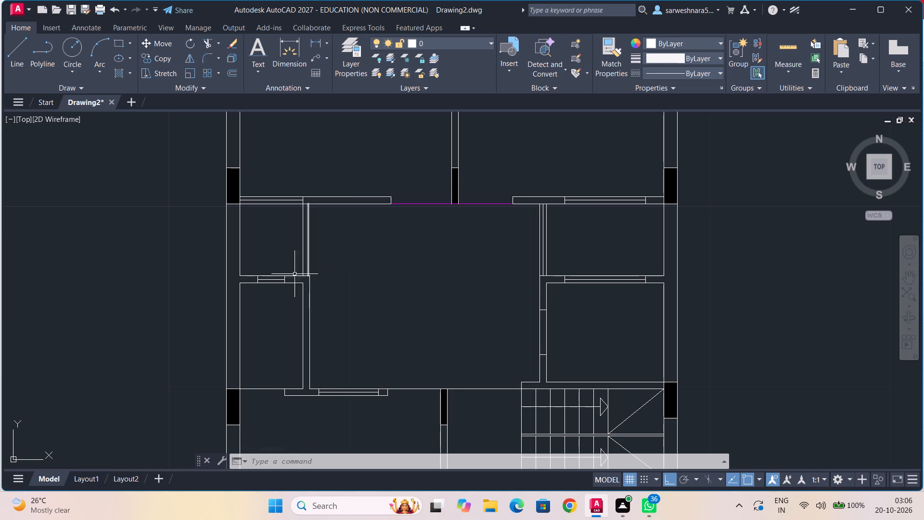
Apply Break at Point to the line east of the lower west column, at the window wall's west end corner.
{"action": "middle_click_drag", "start_coordinate": [313, 285], "coordinate": [323, 177]}
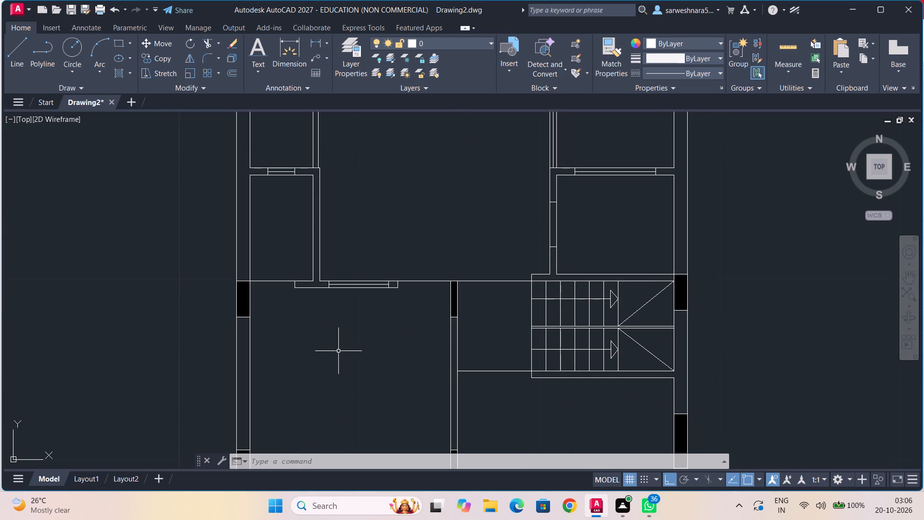
{"action": "scroll", "coordinate": [299, 344], "scroll_direction": "up", "scroll_amount": 2}
{"action": "middle_click_drag", "start_coordinate": [299, 343], "coordinate": [357, 405]}
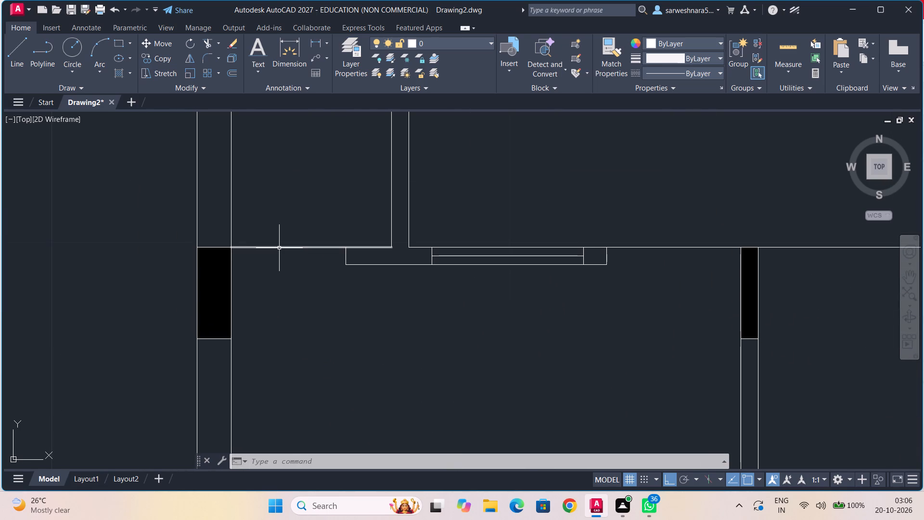
{"action": "type", "text": "bre"}
{"action": "left_click", "coordinate": [421, 349]}
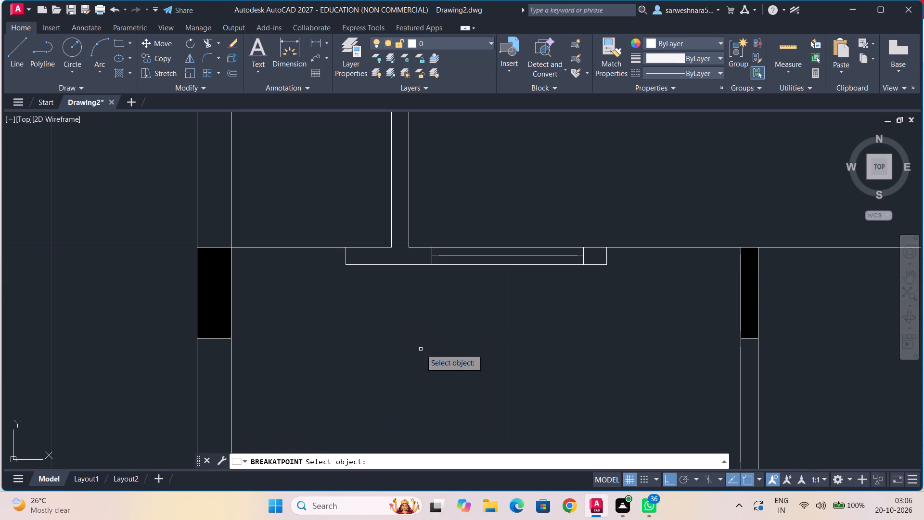
{"action": "left_click", "coordinate": [277, 246]}
{"action": "left_click", "coordinate": [344, 248]}
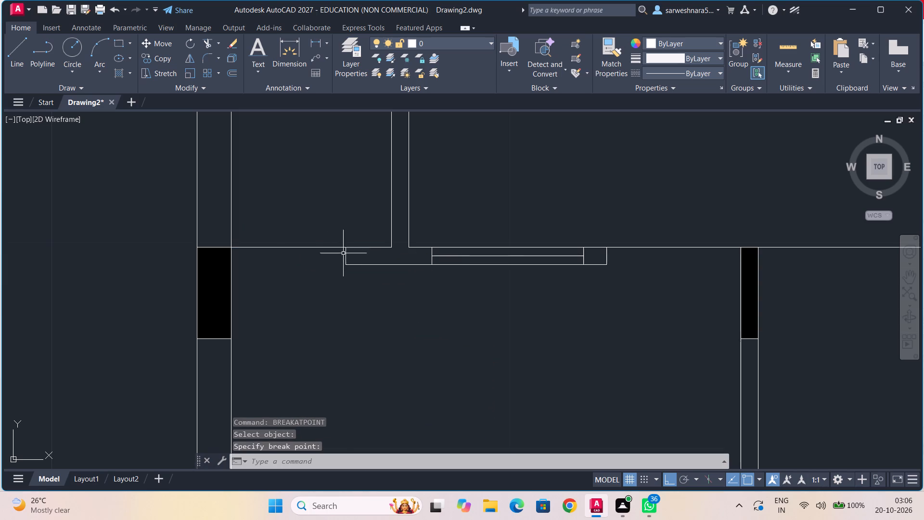
Recolour the line piece between the lower west column and the window wall's west end to Magenta.
{"action": "left_click", "coordinate": [304, 246]}
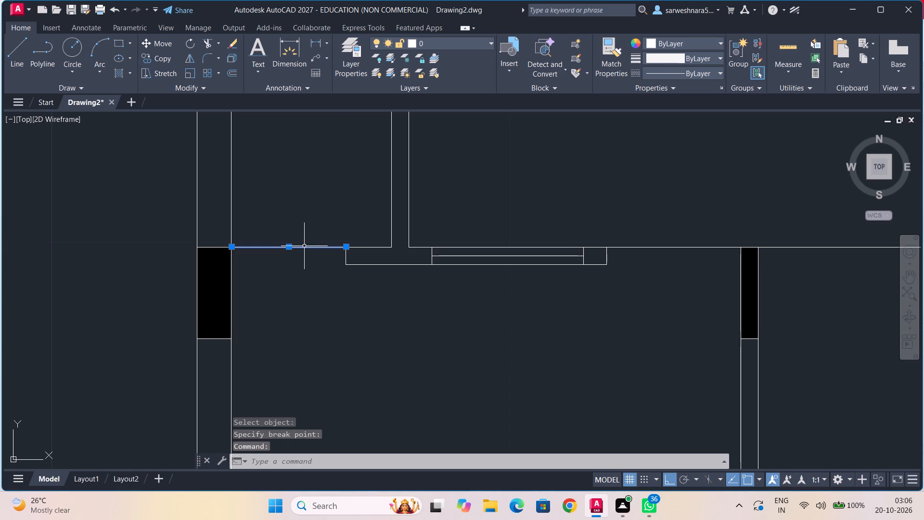
{"action": "left_click", "coordinate": [674, 44]}
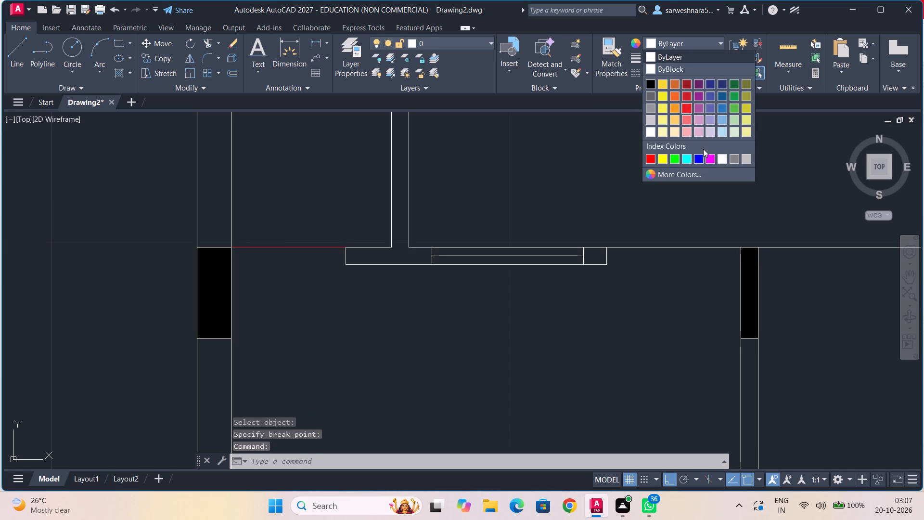
{"action": "left_click", "coordinate": [709, 156]}
{"action": "middle_click_drag", "start_coordinate": [567, 321], "coordinate": [400, 317]}
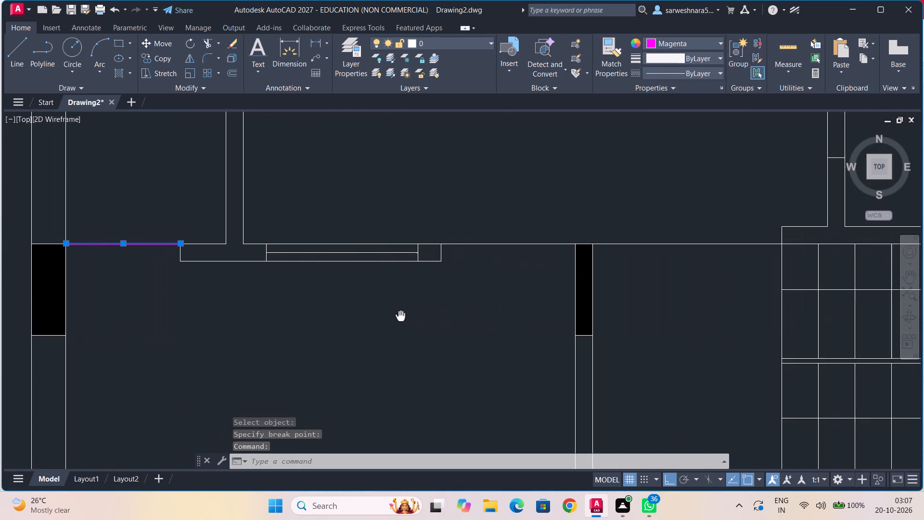
{"action": "middle_click_drag", "start_coordinate": [400, 317], "coordinate": [399, 316]}
{"action": "key", "text": "Escape"}
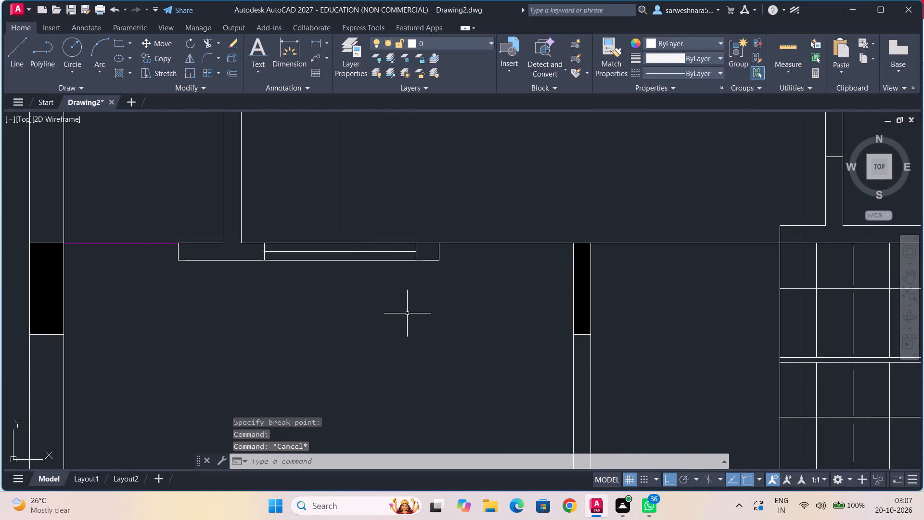
Apply Break at Point to the line west of the lower central column, at the window wall's east end corner.
{"action": "scroll", "coordinate": [438, 293], "scroll_direction": "up", "scroll_amount": 1}
{"action": "middle_click_drag", "start_coordinate": [438, 293], "coordinate": [355, 320]}
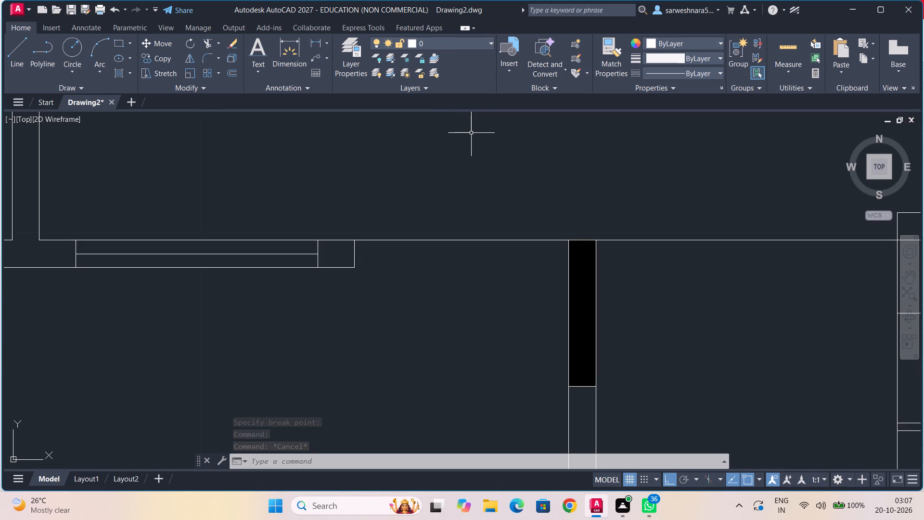
{"action": "type", "text": "bre"}
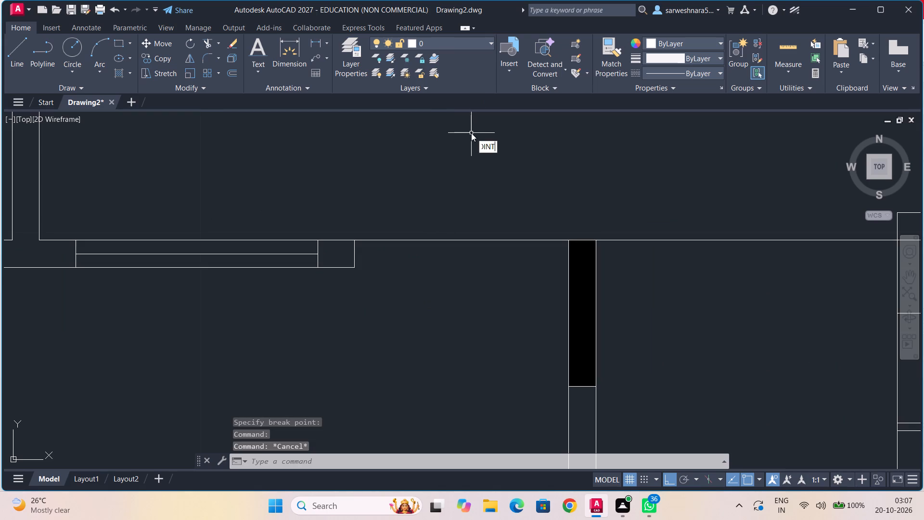
{"action": "left_click", "coordinate": [515, 161]}
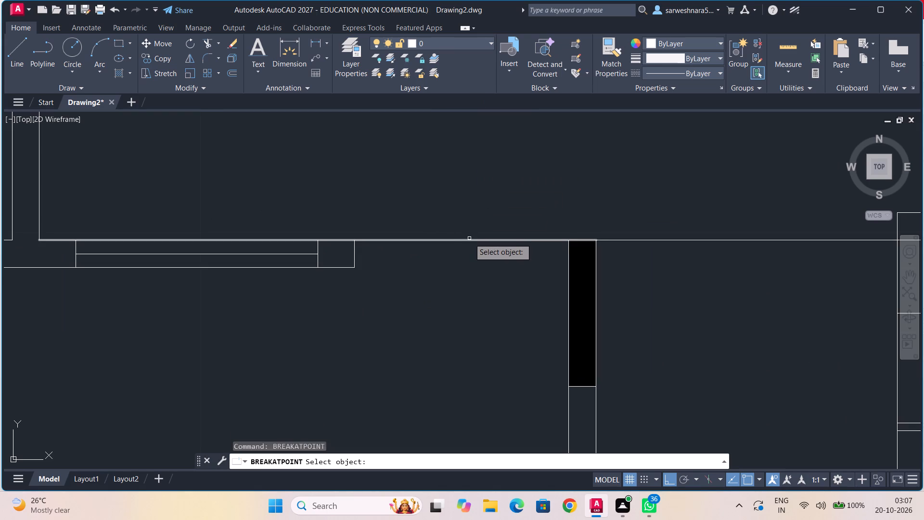
{"action": "left_click", "coordinate": [470, 239]}
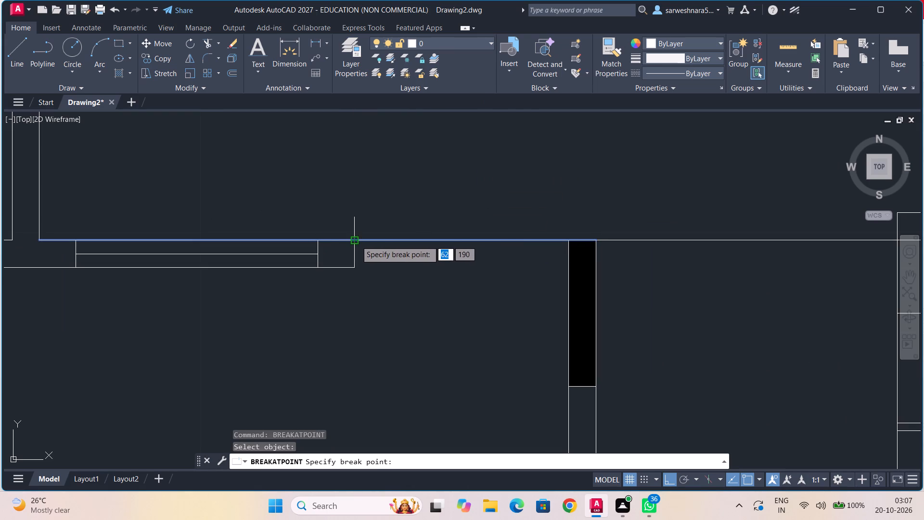
{"action": "left_click", "coordinate": [356, 241]}
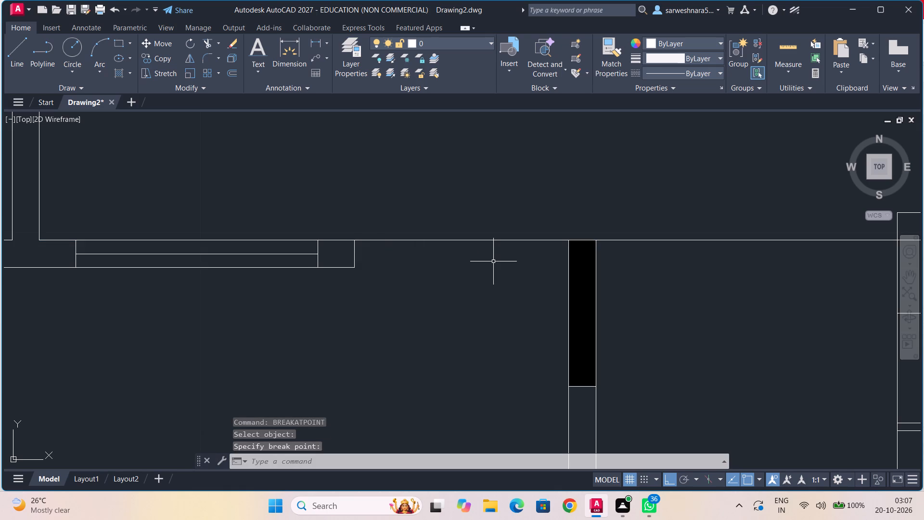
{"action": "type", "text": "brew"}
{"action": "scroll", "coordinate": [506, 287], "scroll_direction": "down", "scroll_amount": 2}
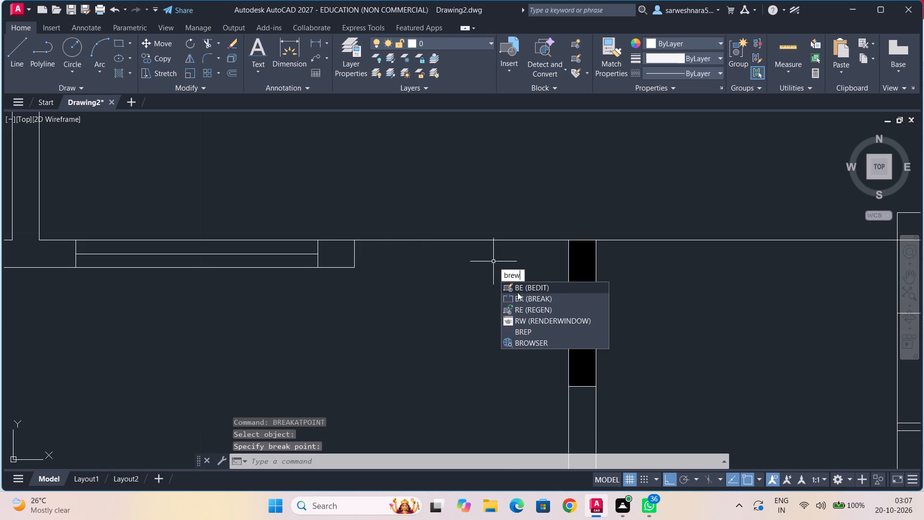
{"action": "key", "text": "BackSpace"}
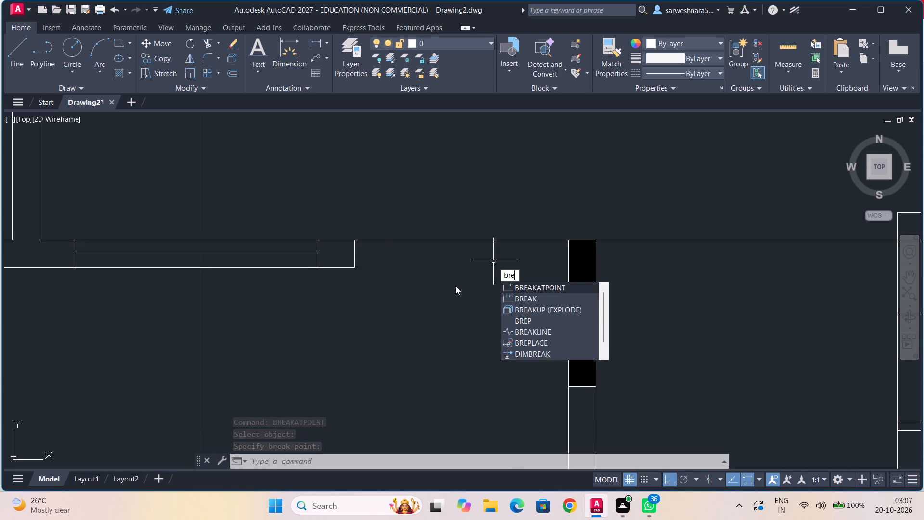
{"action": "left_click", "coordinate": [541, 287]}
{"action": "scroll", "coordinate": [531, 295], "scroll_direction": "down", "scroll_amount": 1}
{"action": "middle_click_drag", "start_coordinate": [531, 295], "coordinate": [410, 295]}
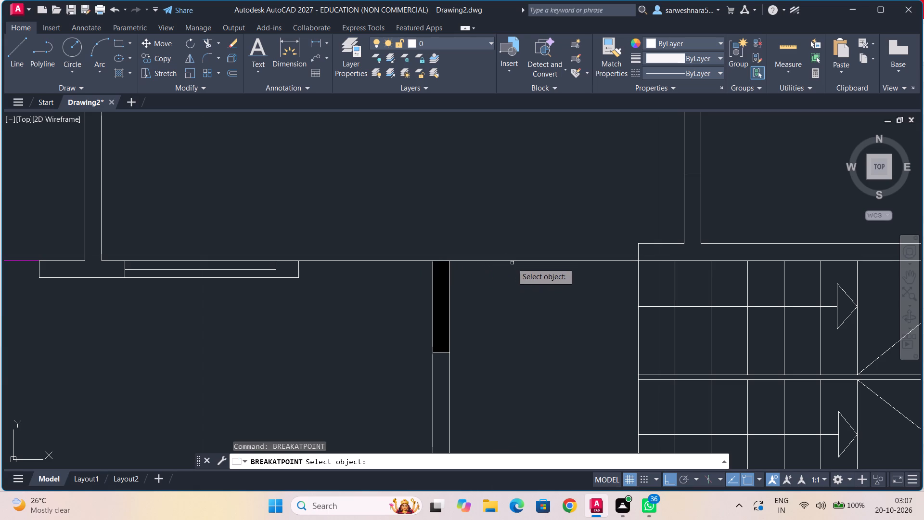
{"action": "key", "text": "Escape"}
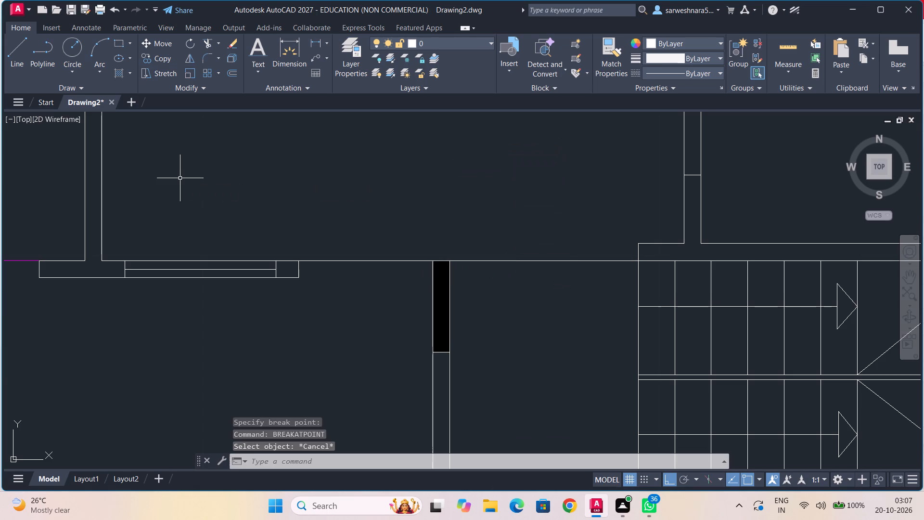
Recolour the two line pieces between the window wall's east end and the staircase, above the lower central column, to Magenta.
{"action": "left_click", "coordinate": [346, 261]}
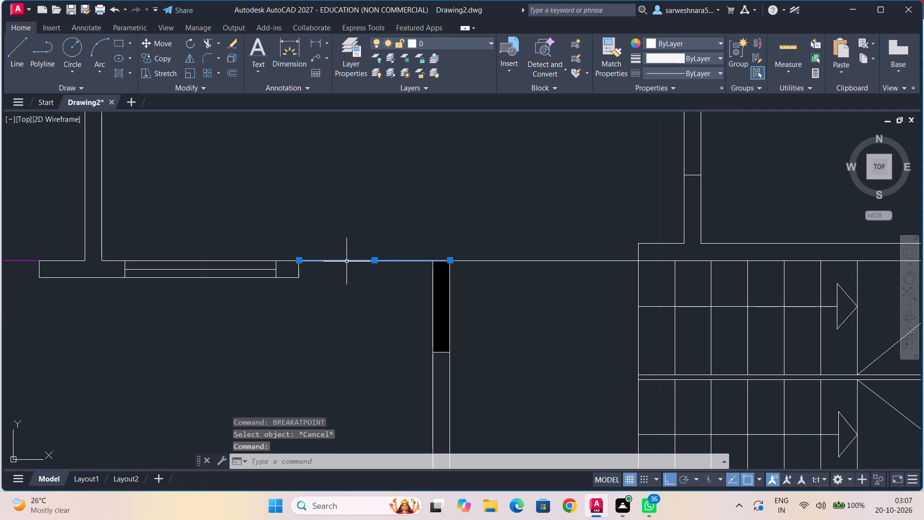
{"action": "left_click", "coordinate": [490, 261]}
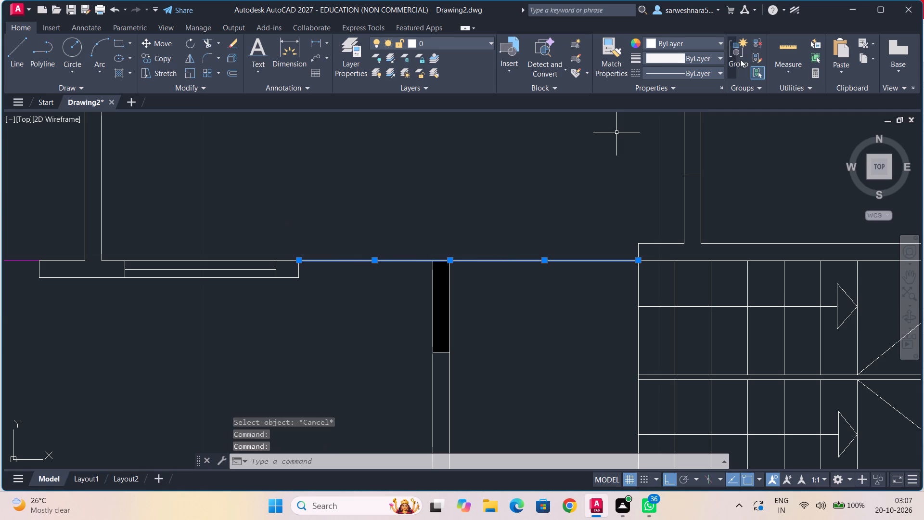
{"action": "left_click", "coordinate": [708, 44]}
{"action": "left_click", "coordinate": [713, 157]}
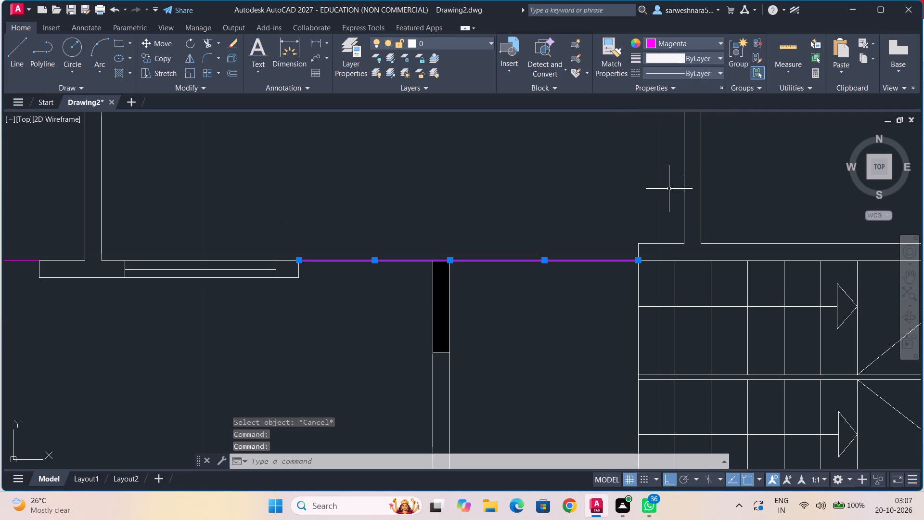
{"action": "scroll", "coordinate": [613, 206], "scroll_direction": "down", "scroll_amount": 1}
{"action": "middle_click_drag", "start_coordinate": [613, 206], "coordinate": [370, 154]}
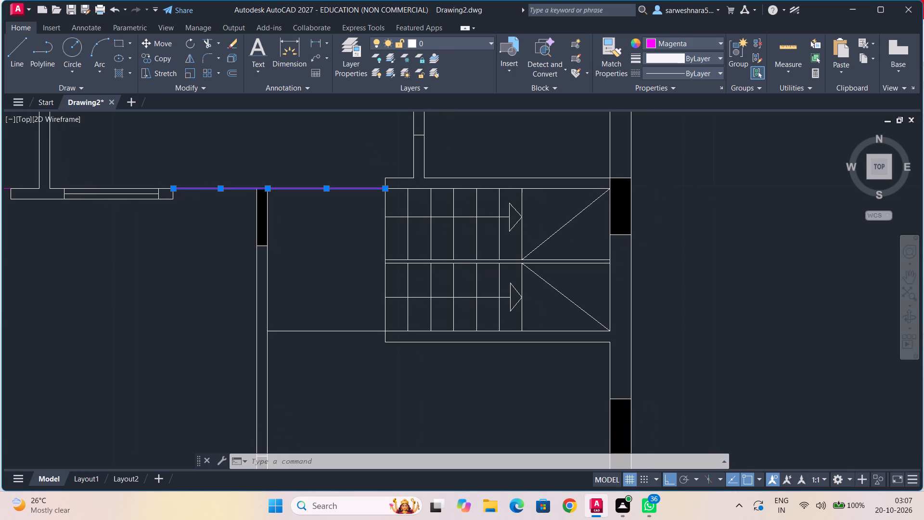
{"action": "middle_click_drag", "start_coordinate": [395, 245], "coordinate": [357, 234]}
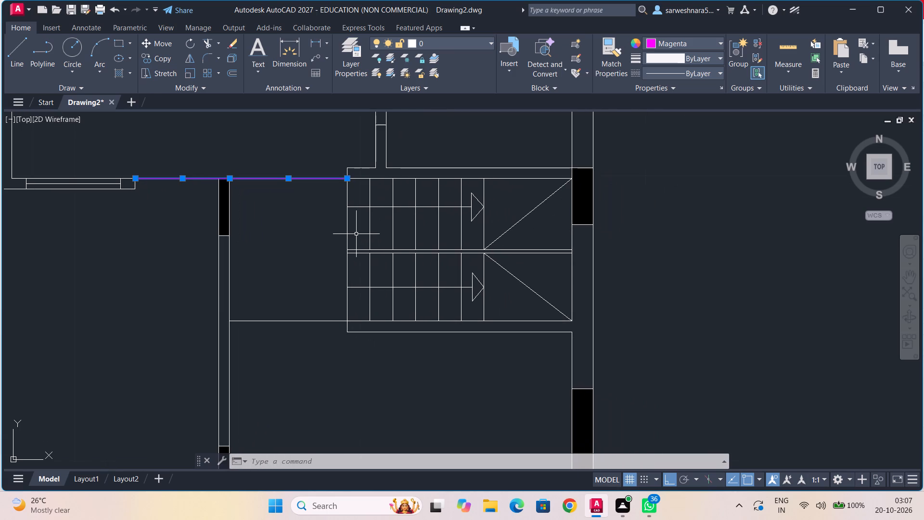
{"action": "key", "text": "Escape"}
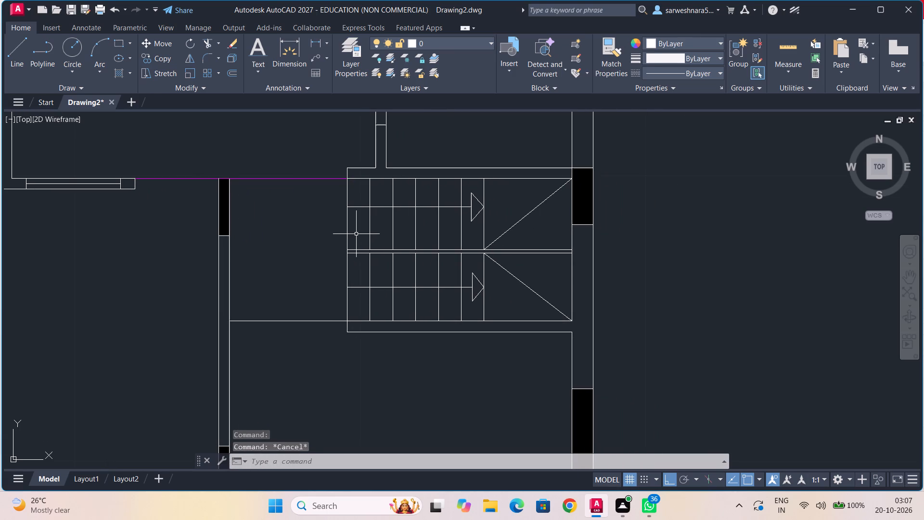
Select the staircase lines: both flights' treads including the short lower pieces, the direction arrows, the two central divider lines and both landing diagonals.
{"action": "scroll", "coordinate": [356, 234], "scroll_direction": "up", "scroll_amount": 1}
{"action": "left_click", "coordinate": [340, 221]}
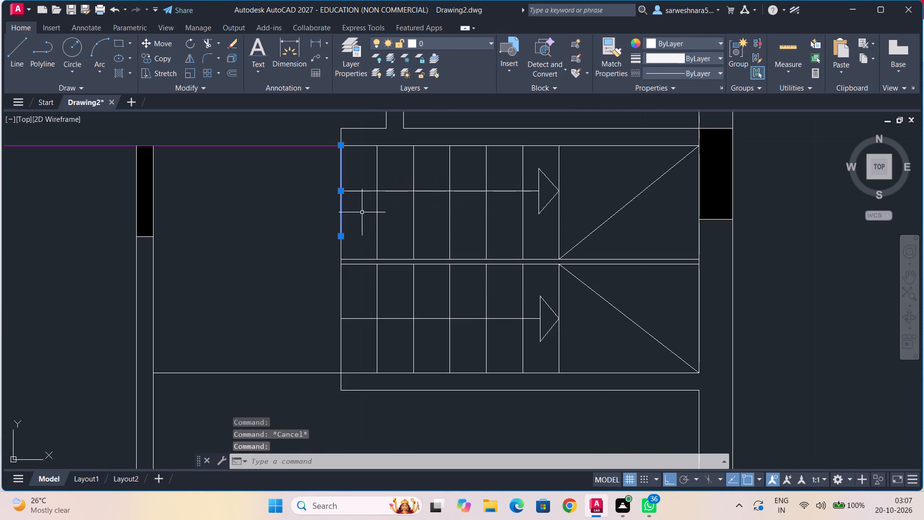
{"action": "left_click", "coordinate": [377, 210]}
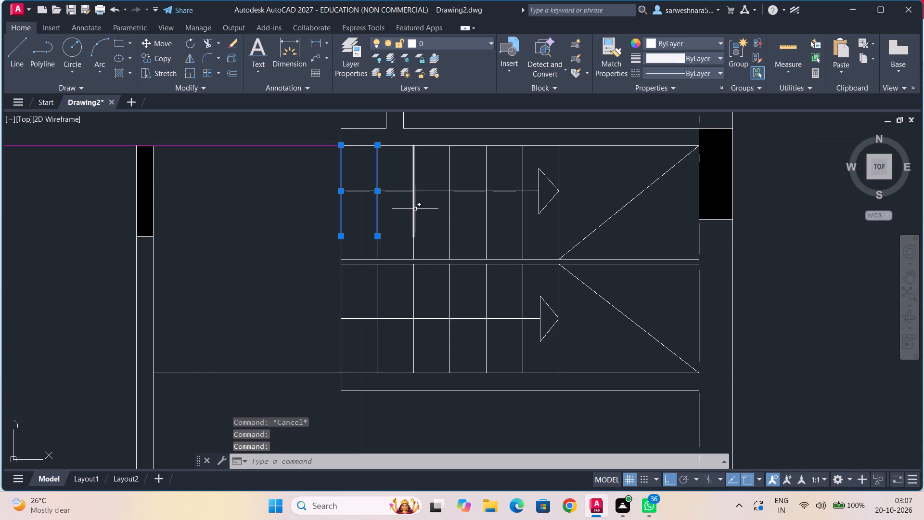
{"action": "left_click", "coordinate": [414, 208]}
{"action": "left_click", "coordinate": [449, 204]}
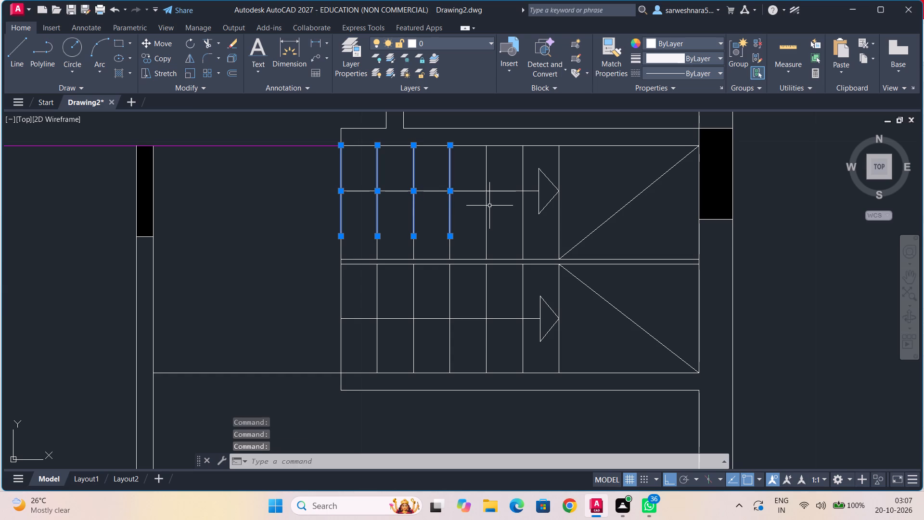
{"action": "left_click", "coordinate": [487, 204]}
{"action": "left_click", "coordinate": [522, 203]}
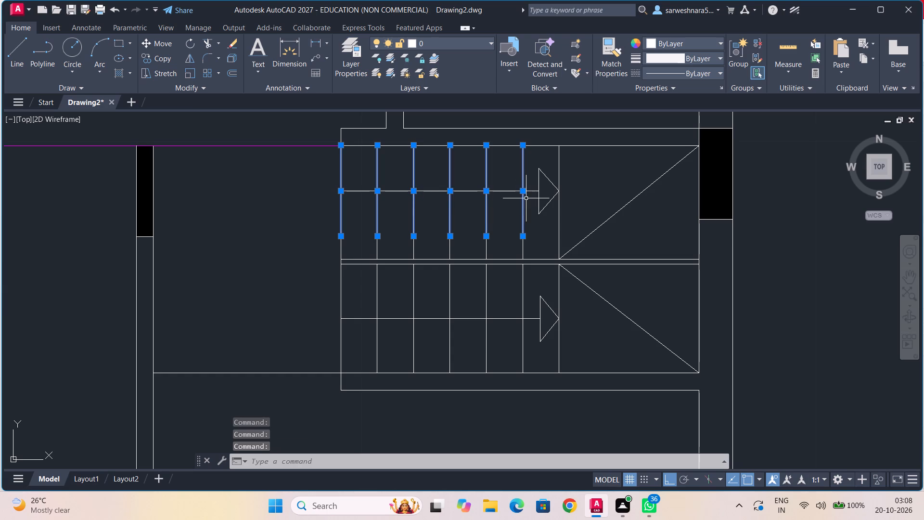
{"action": "left_click", "coordinate": [534, 192]}
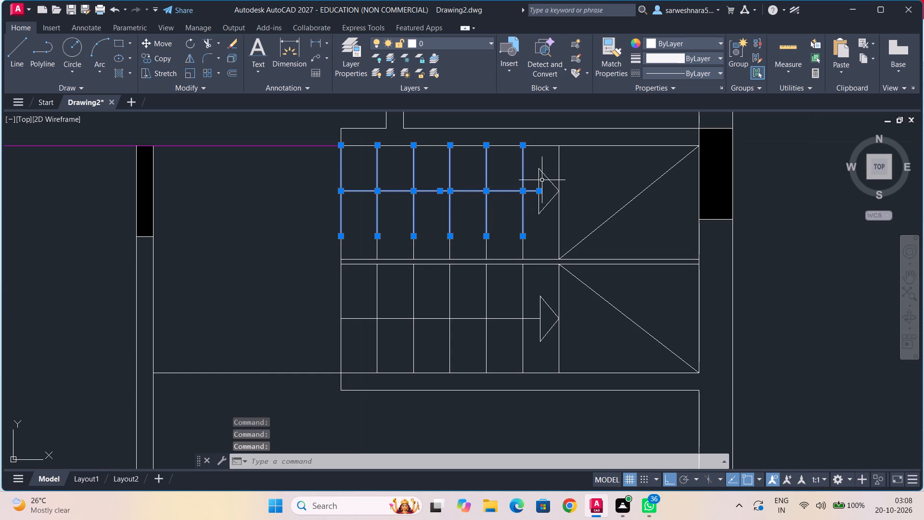
{"action": "left_click", "coordinate": [540, 179]}
{"action": "left_click", "coordinate": [546, 177]}
{"action": "left_click", "coordinate": [549, 198]}
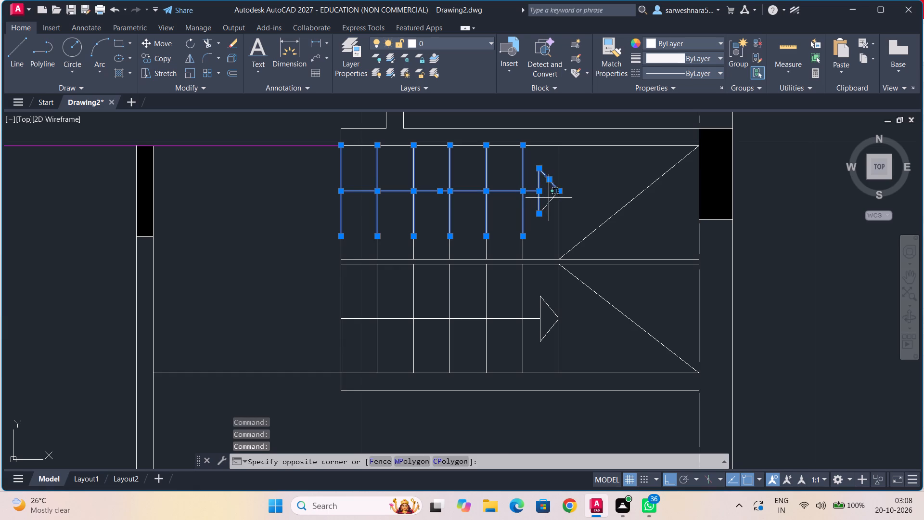
{"action": "left_click", "coordinate": [549, 199]}
{"action": "left_click", "coordinate": [549, 200]}
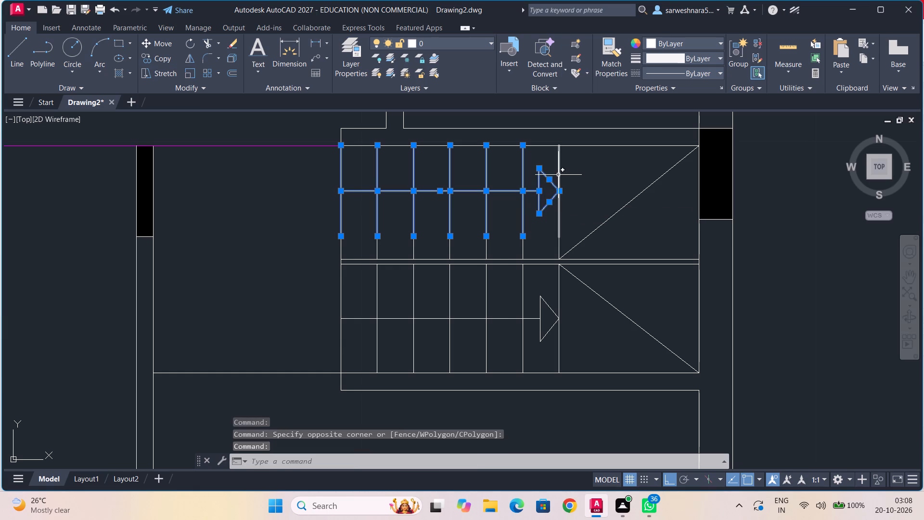
{"action": "left_click", "coordinate": [559, 174]}
{"action": "left_click", "coordinate": [627, 202]}
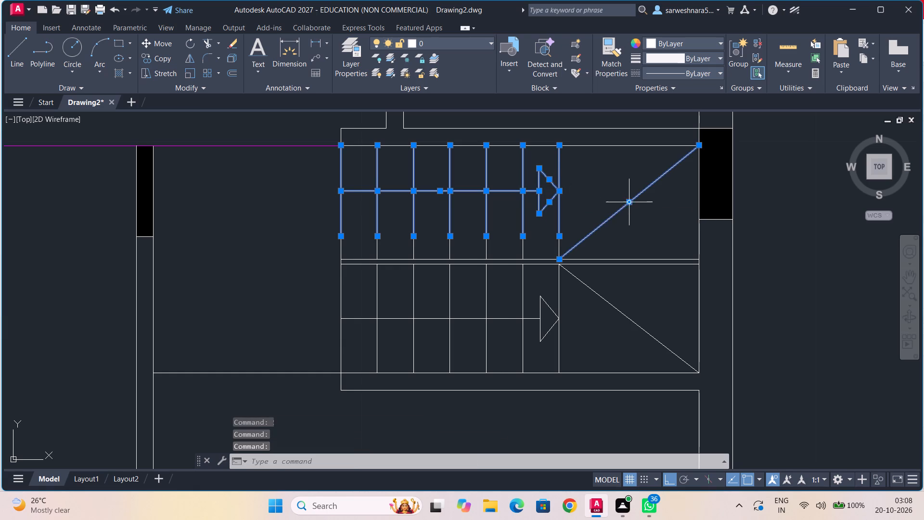
{"action": "left_click", "coordinate": [639, 260]}
{"action": "left_click", "coordinate": [637, 264]}
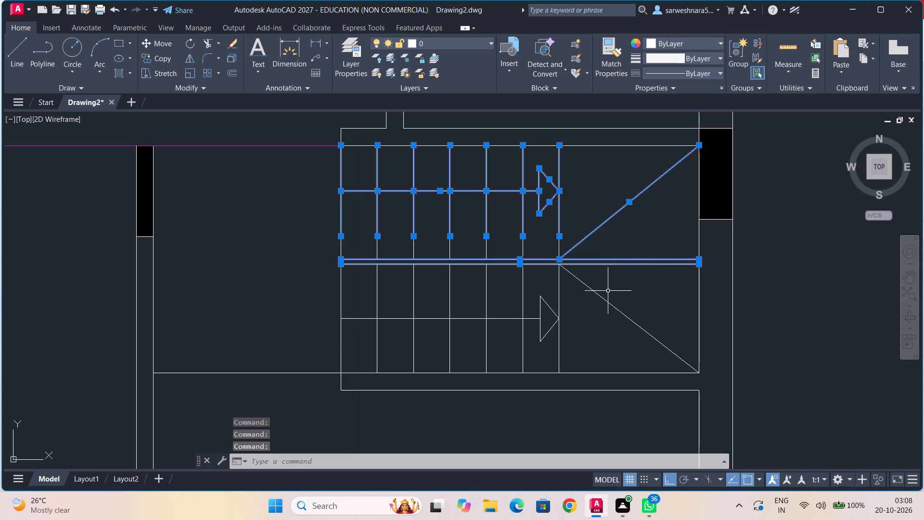
{"action": "left_click", "coordinate": [602, 296]}
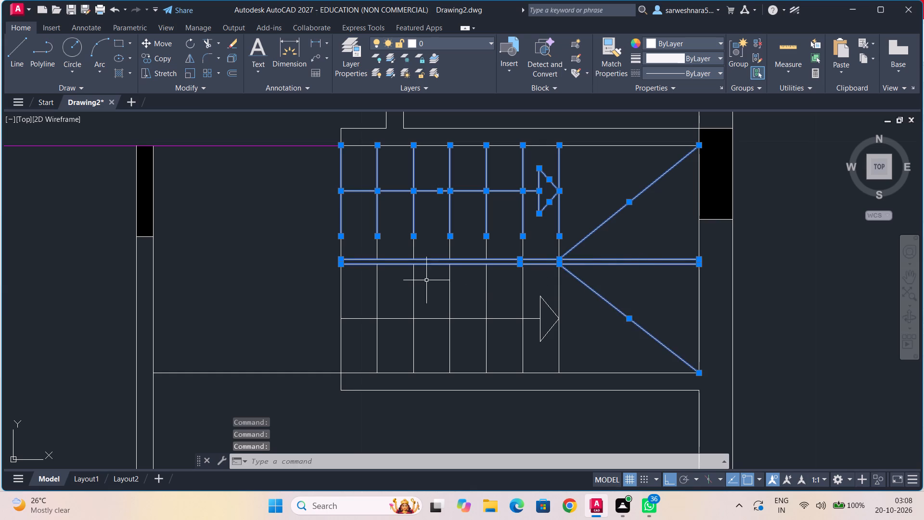
{"action": "scroll", "coordinate": [404, 276], "scroll_direction": "up", "scroll_amount": 2}
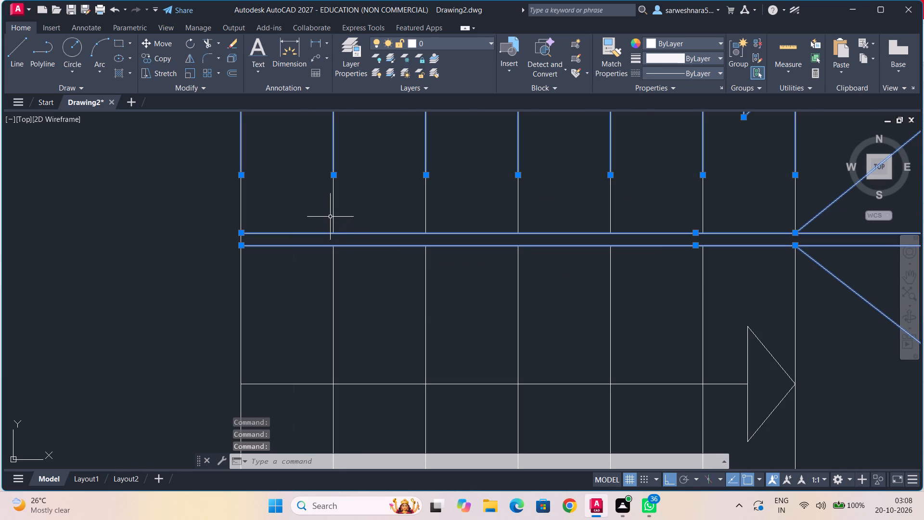
{"action": "left_click", "coordinate": [332, 218]}
{"action": "left_click", "coordinate": [429, 213]}
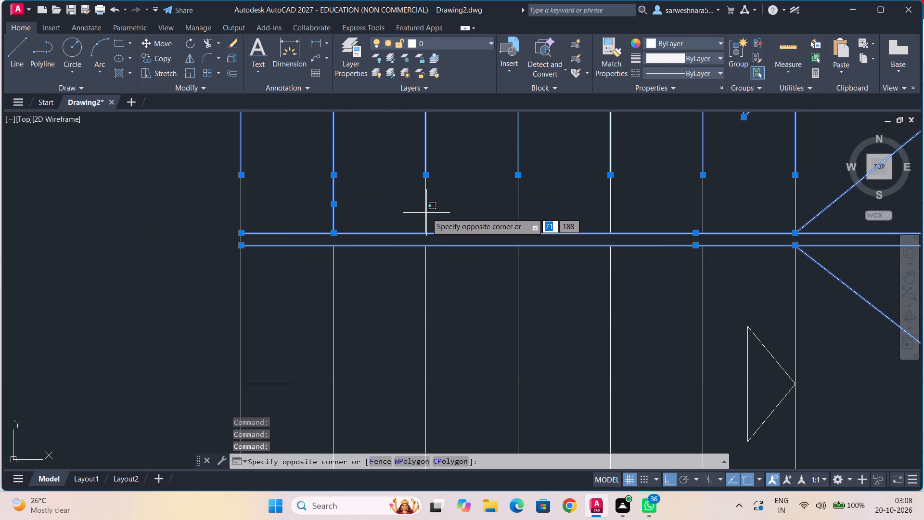
{"action": "left_click", "coordinate": [426, 213]}
{"action": "left_click", "coordinate": [426, 213]}
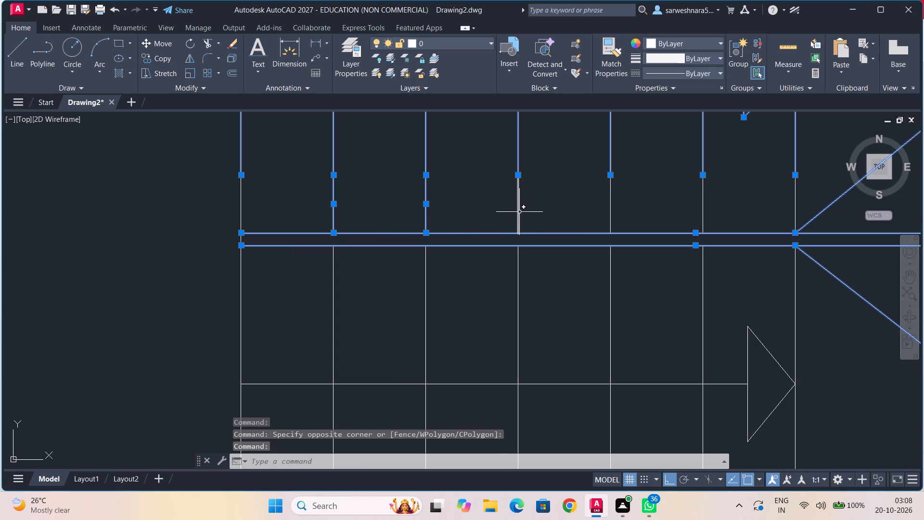
{"action": "left_click", "coordinate": [520, 213]}
{"action": "left_click", "coordinate": [611, 215]}
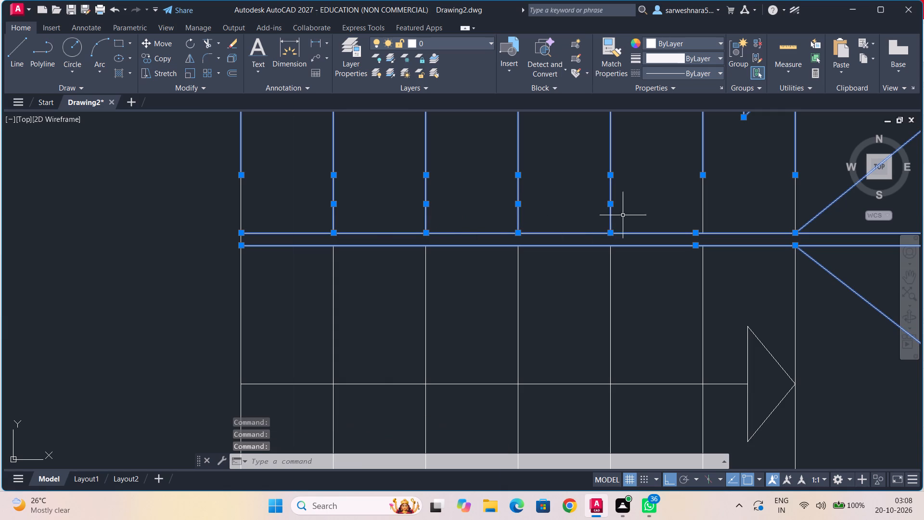
{"action": "left_click", "coordinate": [703, 215]}
{"action": "left_click", "coordinate": [796, 207]}
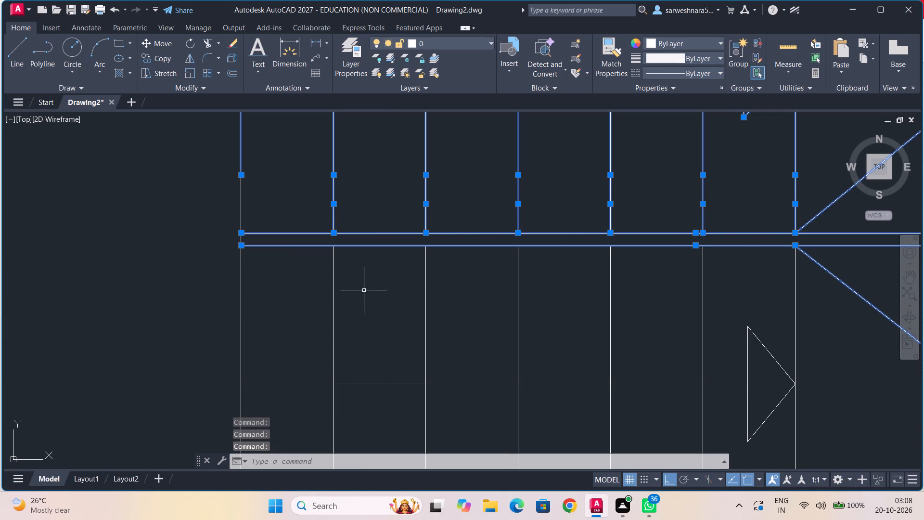
{"action": "left_click", "coordinate": [334, 289]}
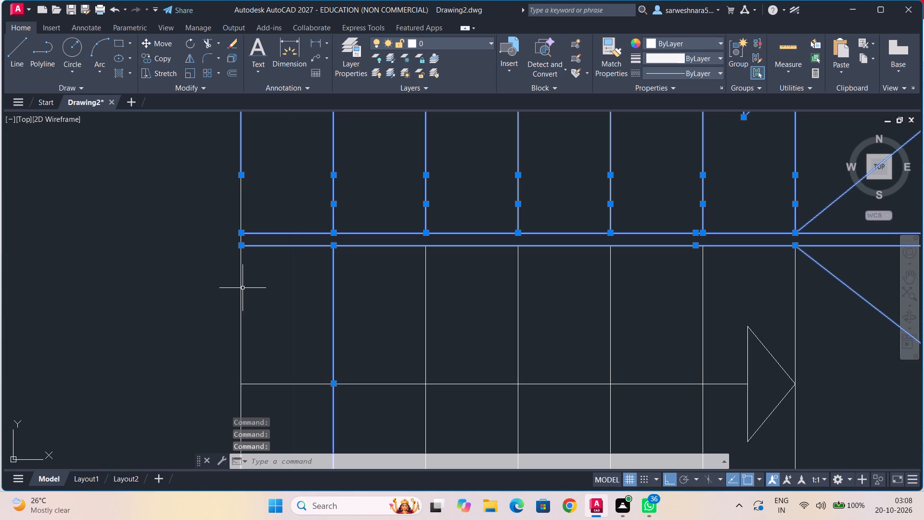
{"action": "left_click", "coordinate": [240, 288]}
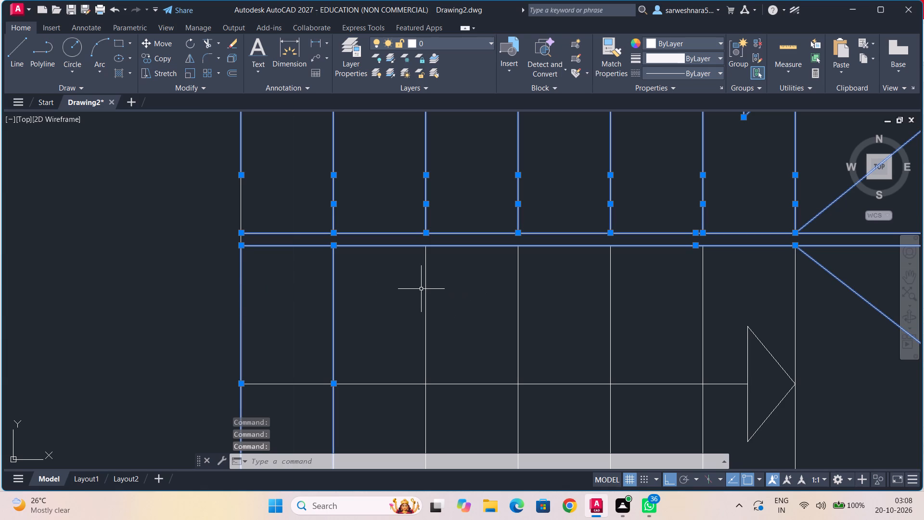
{"action": "left_click", "coordinate": [426, 288]}
{"action": "left_click", "coordinate": [518, 285]}
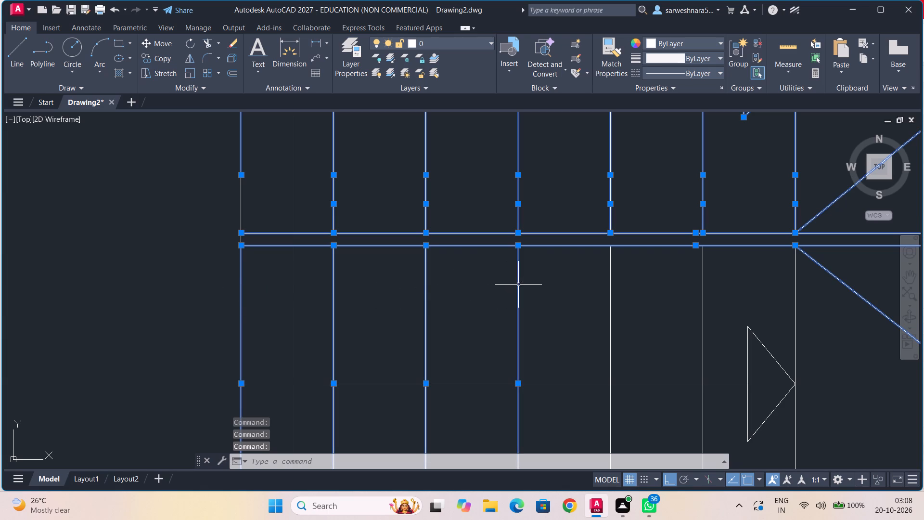
{"action": "left_click", "coordinate": [521, 285]}
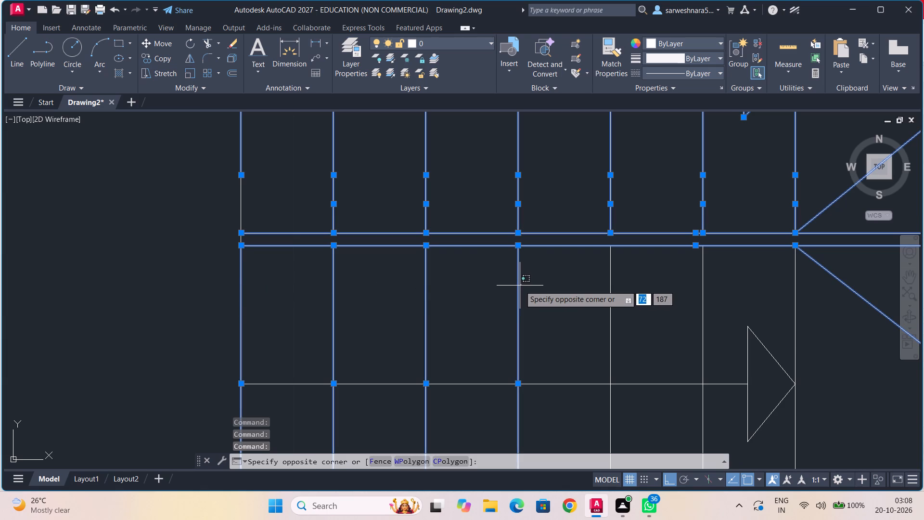
{"action": "left_click", "coordinate": [517, 287]}
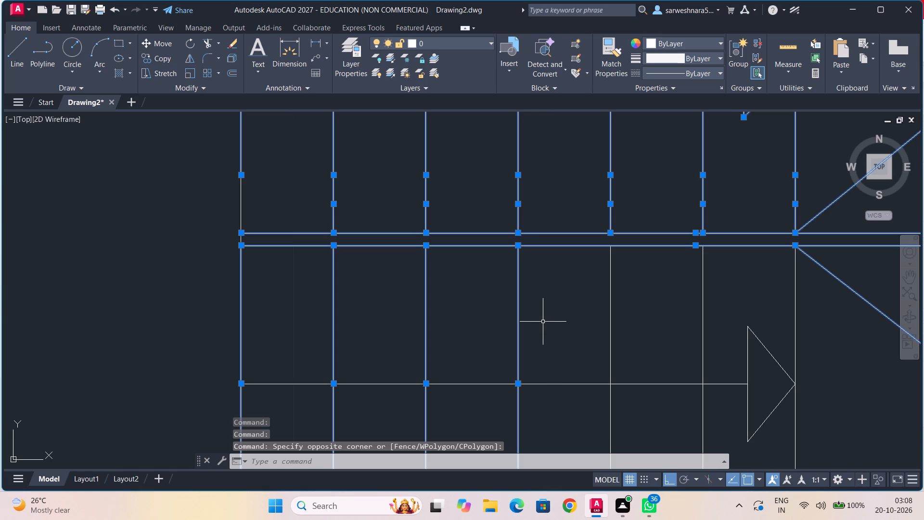
{"action": "left_click", "coordinate": [612, 298]}
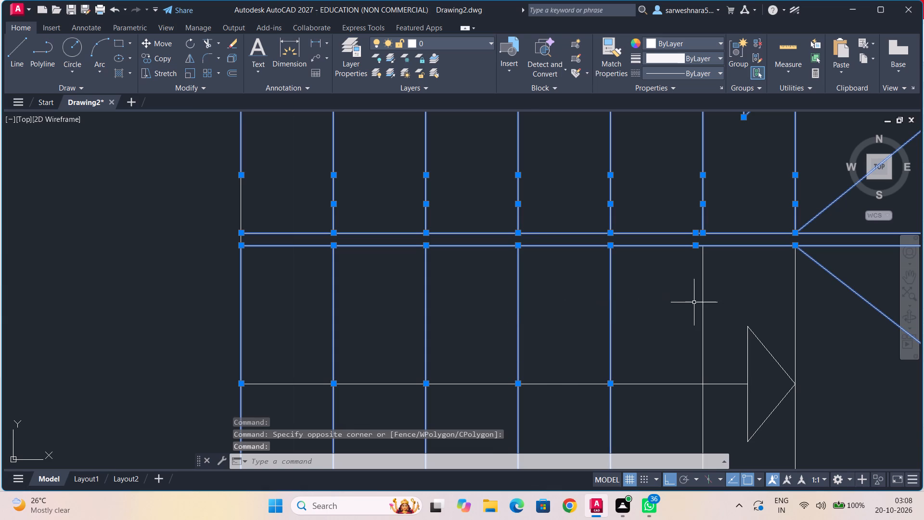
{"action": "left_click", "coordinate": [704, 301]}
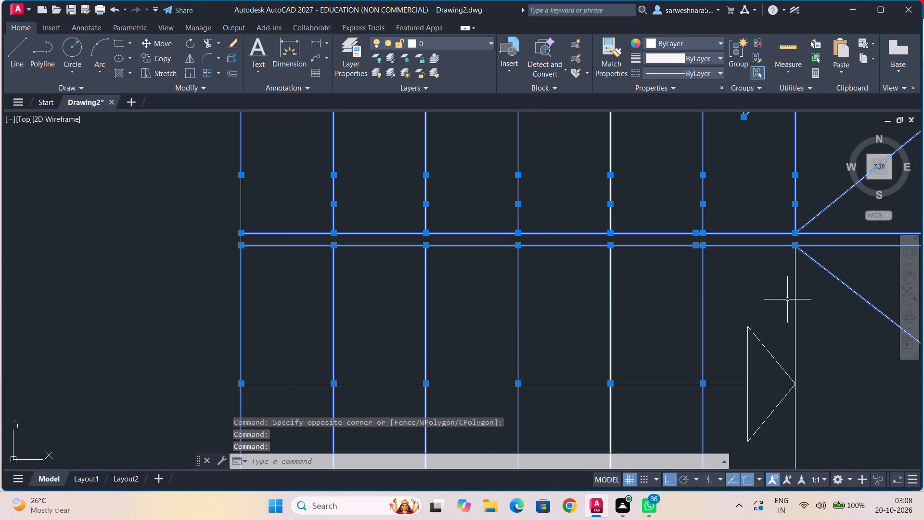
{"action": "left_click", "coordinate": [794, 299]}
{"action": "scroll", "coordinate": [744, 310], "scroll_direction": "down", "scroll_amount": 1}
{"action": "middle_click_drag", "start_coordinate": [744, 310], "coordinate": [697, 218]}
{"action": "left_click", "coordinate": [699, 248]}
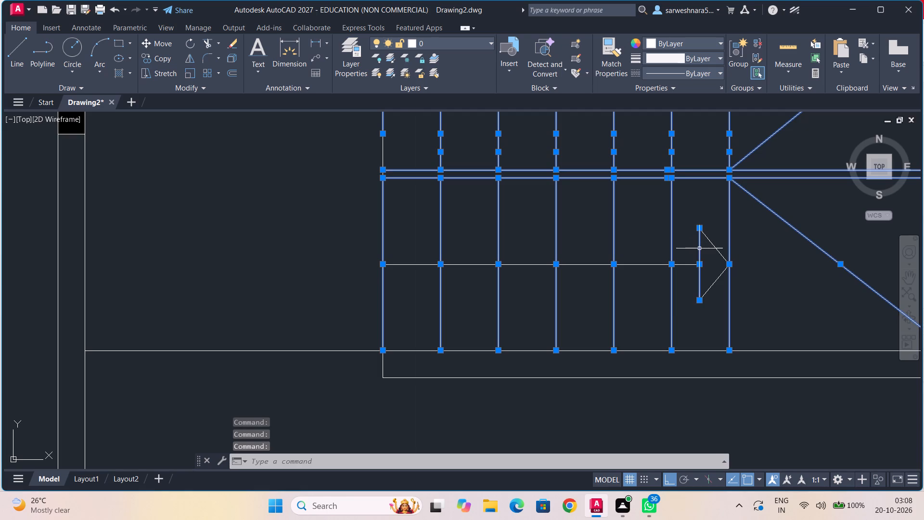
Add the lower flight's arrowhead sides and arrow shaft to the selected staircase lines and recolour the whole selection to Magenta.
{"action": "left_click", "coordinate": [710, 242]}
{"action": "left_click", "coordinate": [714, 280]}
{"action": "left_click", "coordinate": [637, 263]}
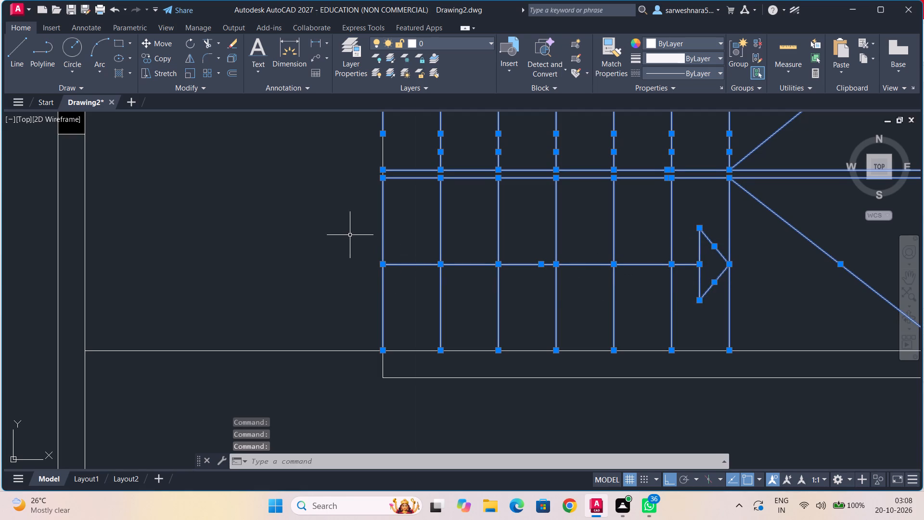
{"action": "middle_click_drag", "start_coordinate": [346, 233], "coordinate": [351, 340]}
{"action": "scroll", "coordinate": [350, 340], "scroll_direction": "down", "scroll_amount": 1}
{"action": "middle_click_drag", "start_coordinate": [348, 339], "coordinate": [338, 304]}
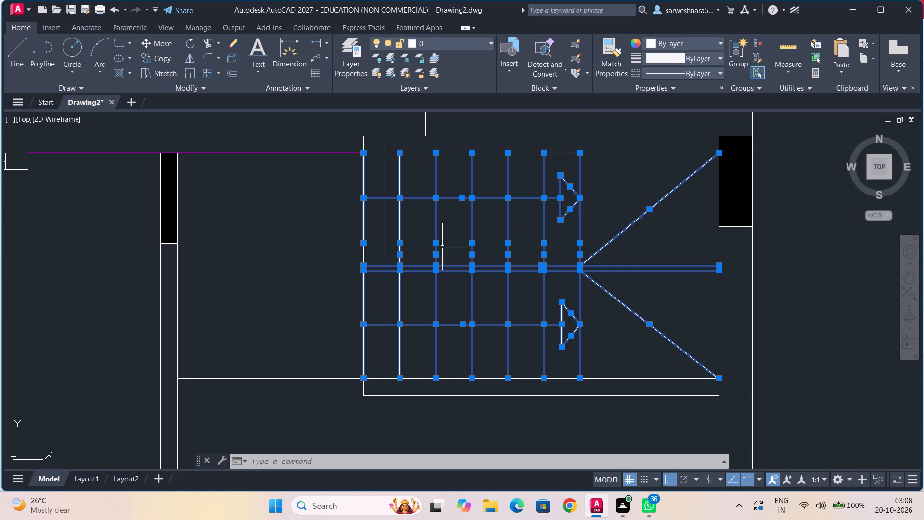
{"action": "left_click", "coordinate": [706, 46]}
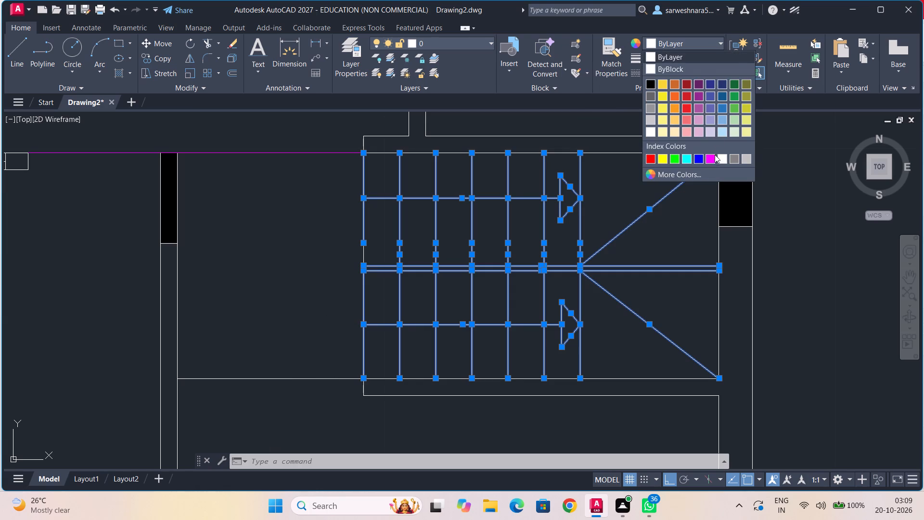
{"action": "left_click", "coordinate": [713, 160]}
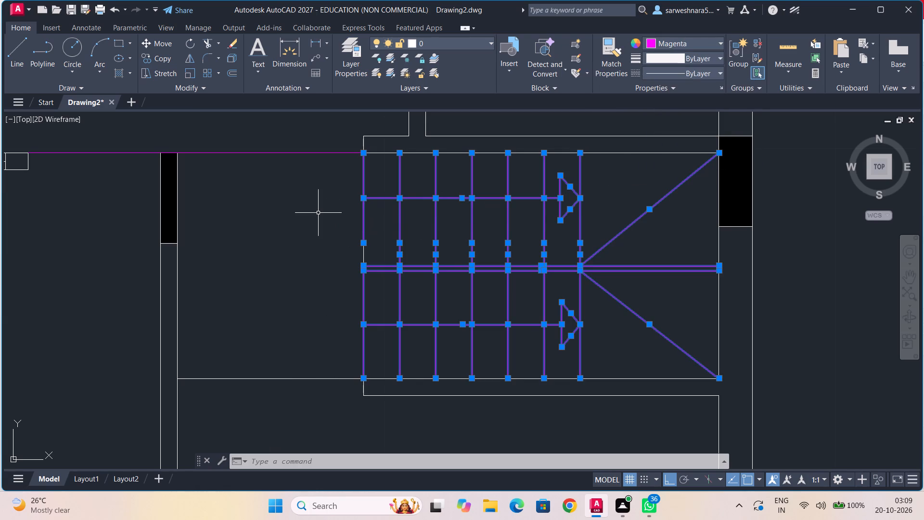
{"action": "key", "text": "Escape"}
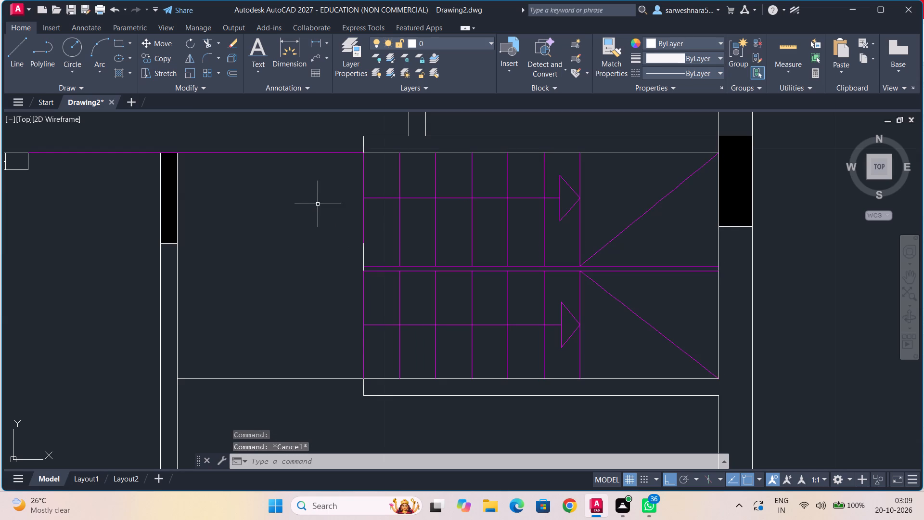
Apply Break at Point to the long line along the staircase's south side, at the west end corner of the wall below it.
{"action": "middle_click_drag", "start_coordinate": [262, 276], "coordinate": [273, 168]}
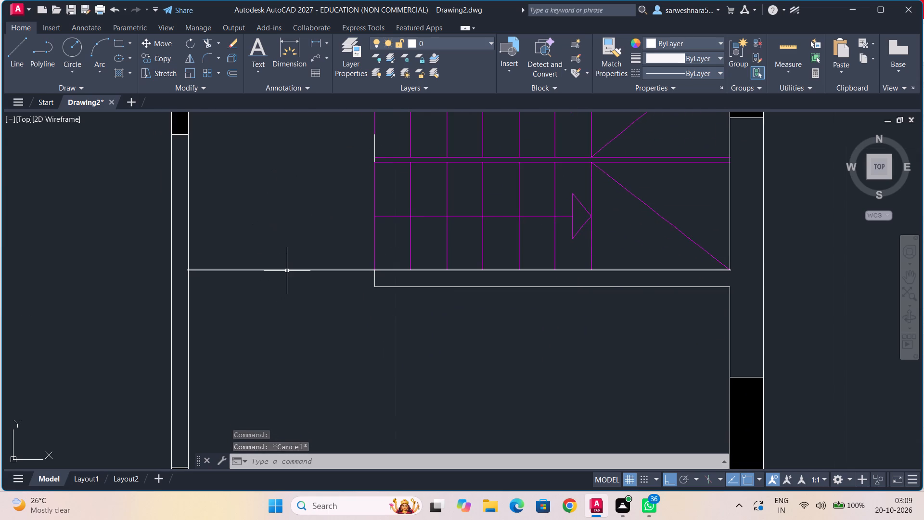
{"action": "type", "text": "bre"}
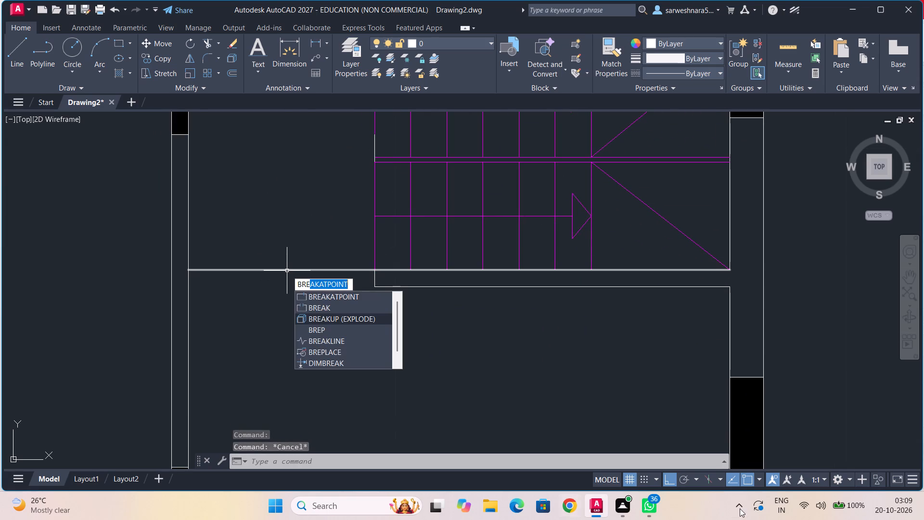
{"action": "left_click", "coordinate": [367, 291]}
{"action": "left_click", "coordinate": [317, 270]}
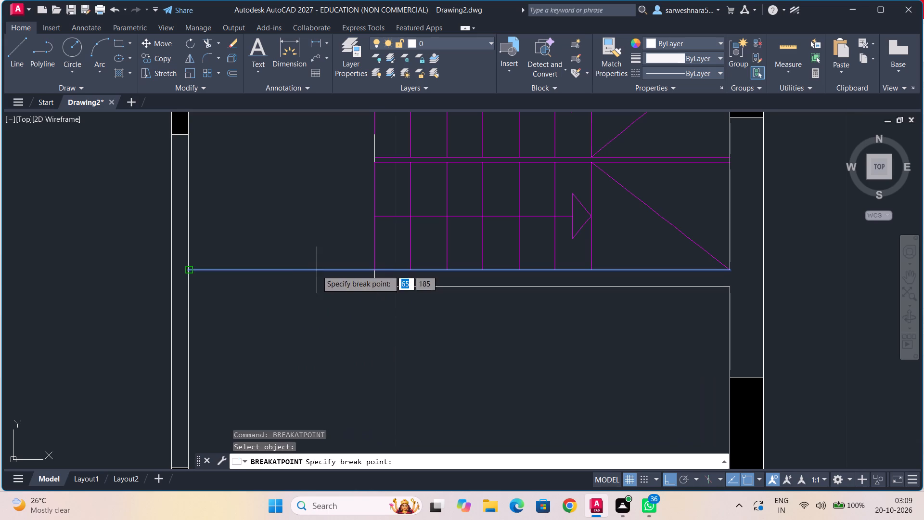
{"action": "left_click", "coordinate": [375, 269]}
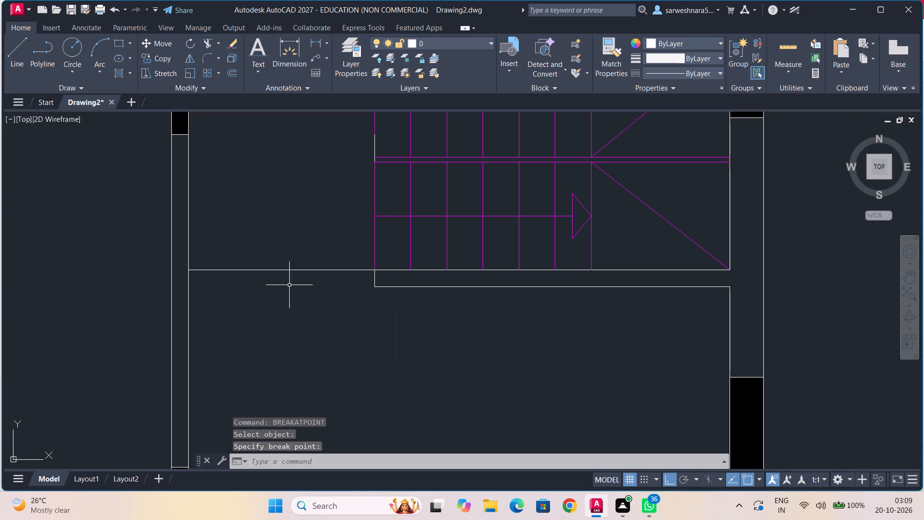
Recolour the line piece west of the staircase's south wall, across the passage opening, to Magenta.
{"action": "left_click", "coordinate": [286, 269]}
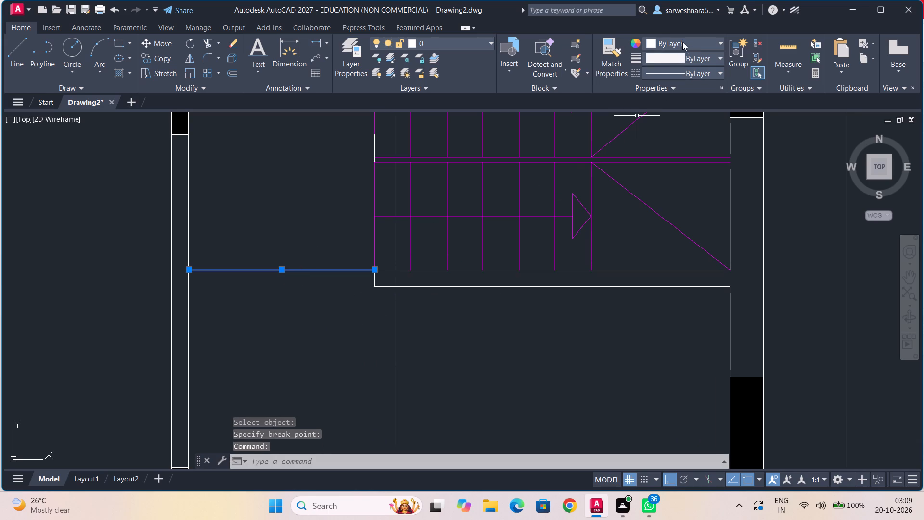
{"action": "left_click", "coordinate": [682, 42]}
{"action": "left_click", "coordinate": [707, 156]}
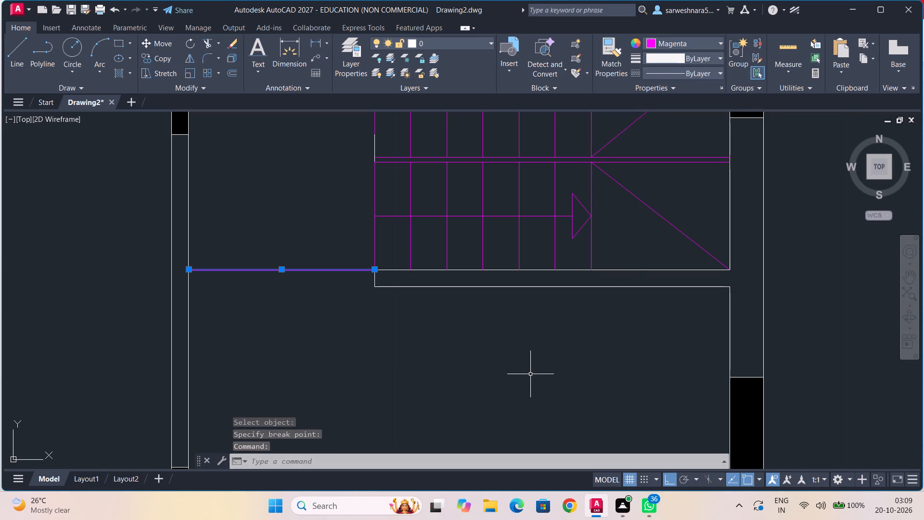
{"action": "key", "text": "Escape"}
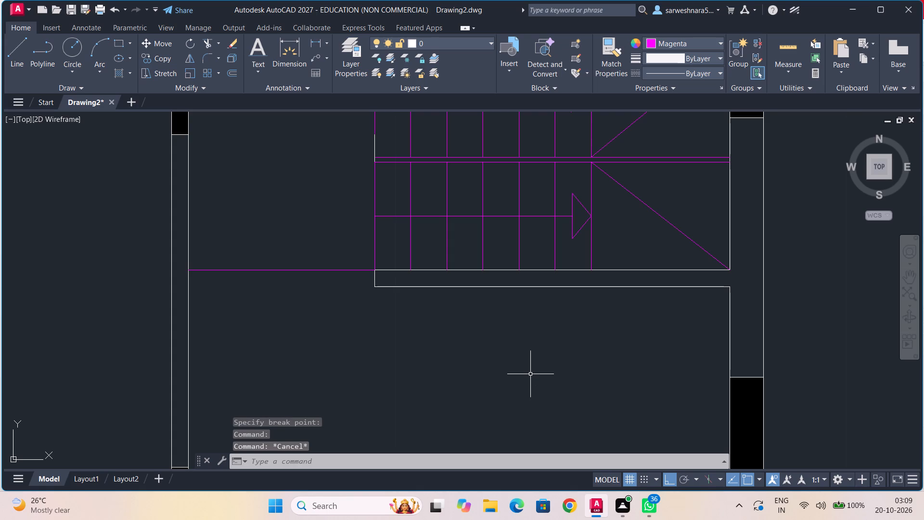
Draw a vertical line from the southwest corner of the southernmost central column down to the corner of the south wall.
{"action": "scroll", "coordinate": [238, 388], "scroll_direction": "down", "scroll_amount": 1}
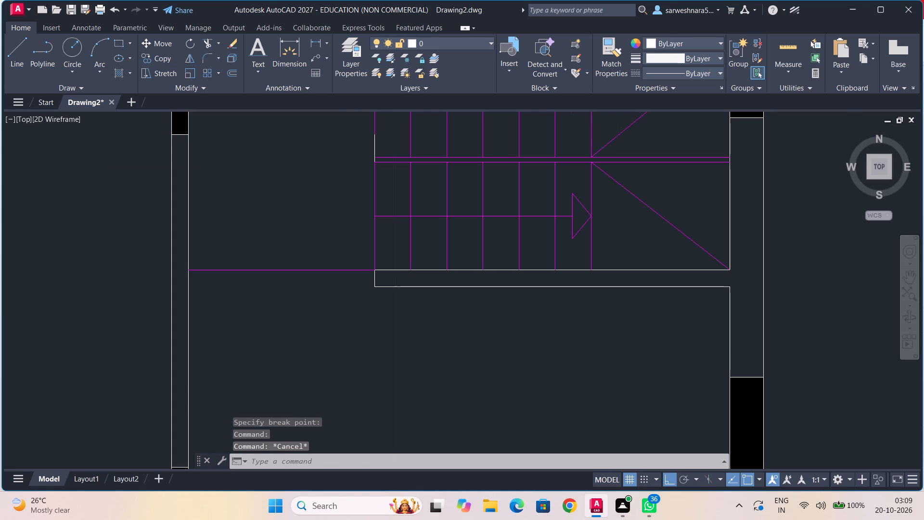
{"action": "middle_click_drag", "start_coordinate": [238, 388], "coordinate": [388, 234]}
{"action": "middle_click_drag", "start_coordinate": [329, 341], "coordinate": [401, 277]}
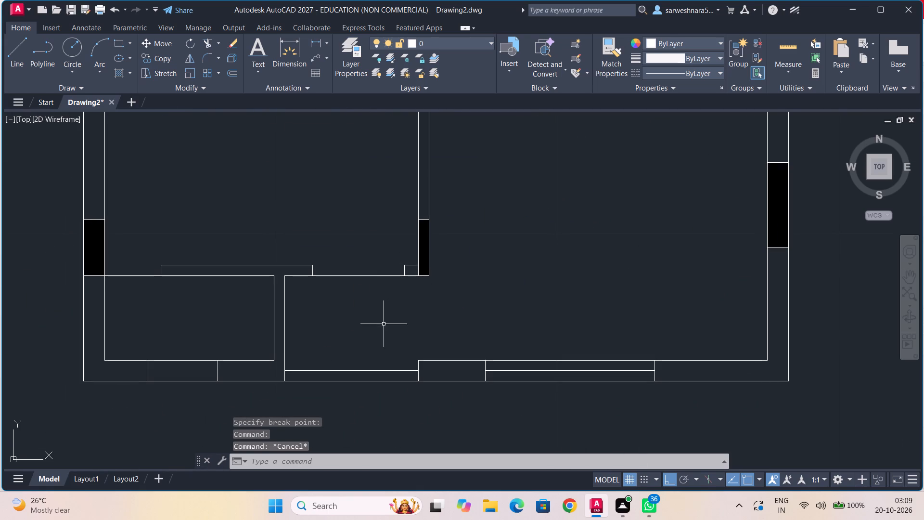
{"action": "middle_click_drag", "start_coordinate": [372, 335], "coordinate": [368, 316]}
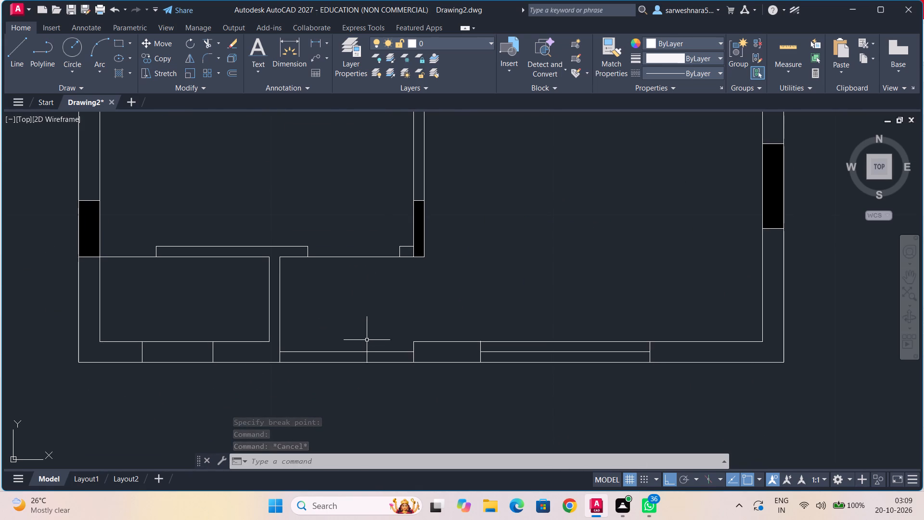
{"action": "scroll", "coordinate": [367, 340], "scroll_direction": "up", "scroll_amount": 1}
{"action": "middle_click_drag", "start_coordinate": [367, 339], "coordinate": [345, 344]}
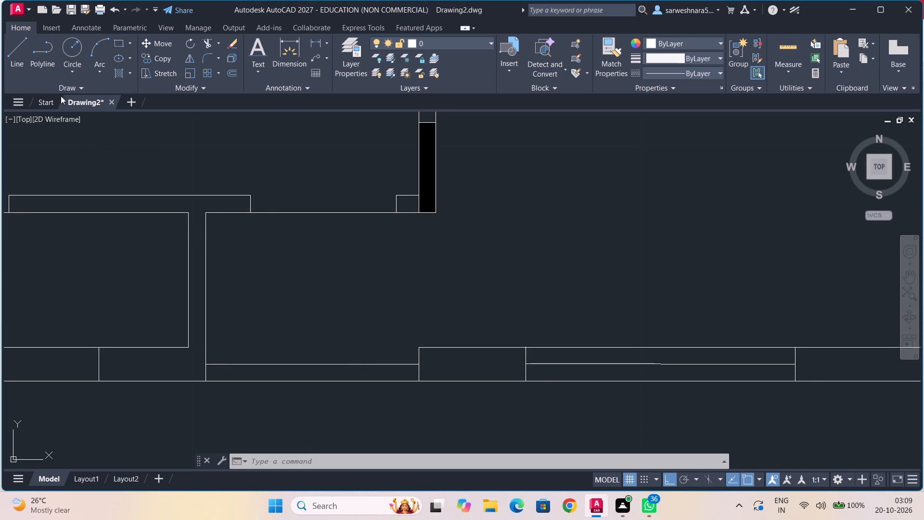
{"action": "left_click", "coordinate": [18, 62]}
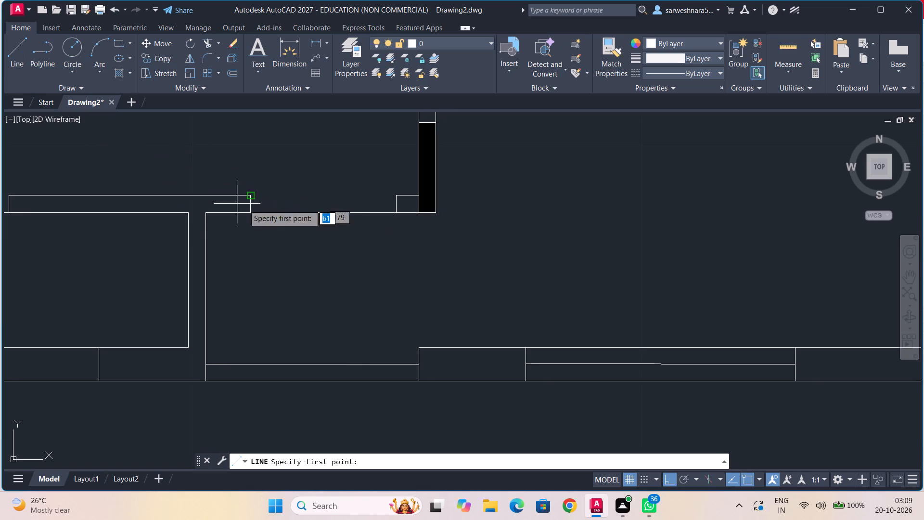
{"action": "left_click", "coordinate": [419, 211]}
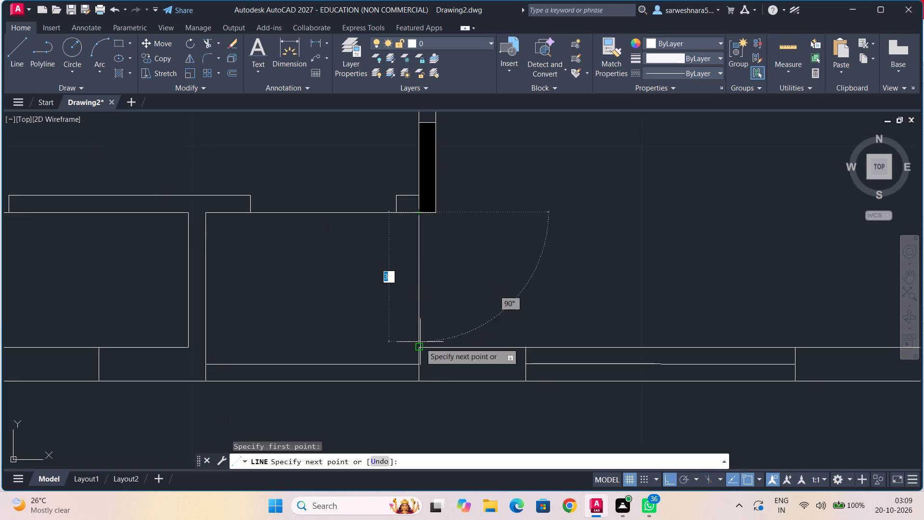
{"action": "left_click", "coordinate": [420, 352]}
{"action": "key", "text": "Escape"}
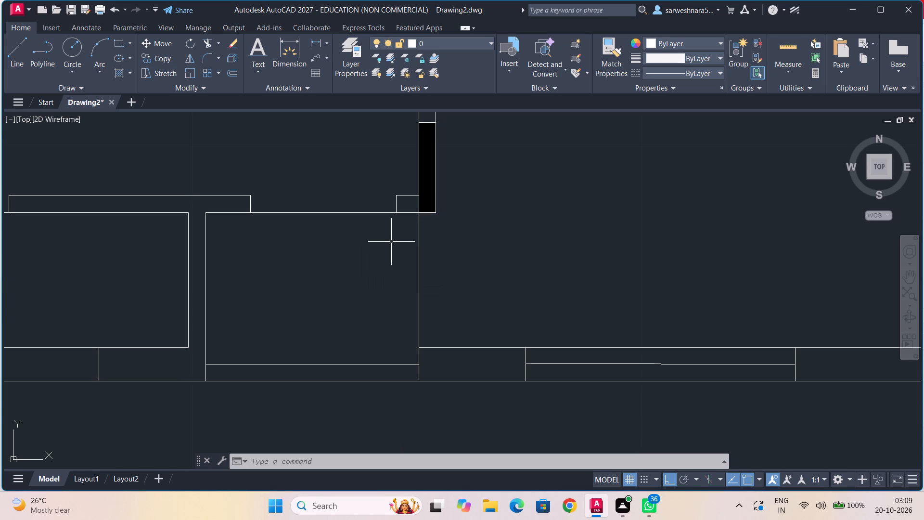
Apply Break at Point to the wall line west of that column at both ends of the opening between the two wall stubs.
{"action": "type", "text": "bre"}
{"action": "left_click", "coordinate": [430, 267]}
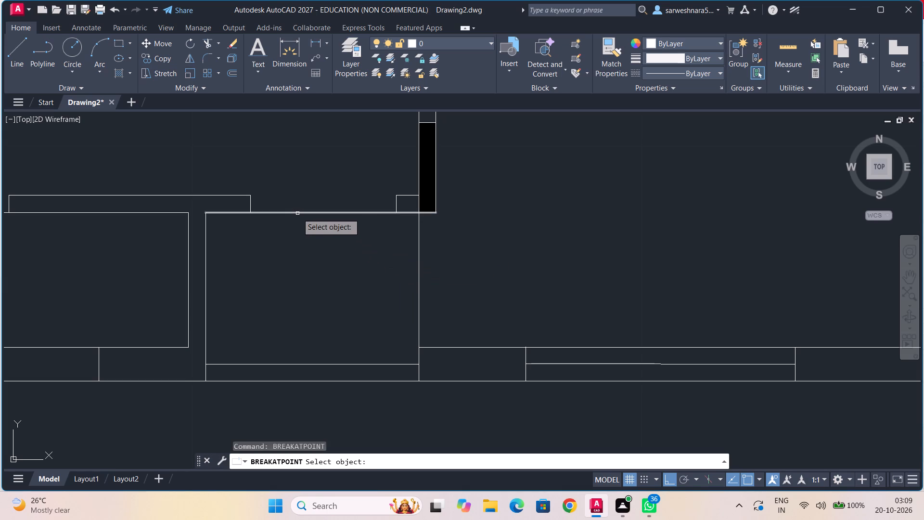
{"action": "left_click", "coordinate": [297, 213]}
{"action": "left_click", "coordinate": [254, 214]}
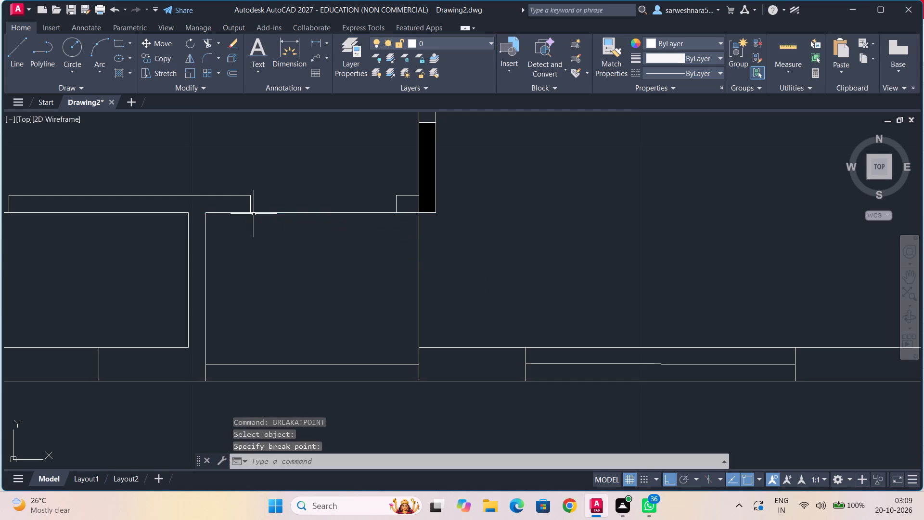
{"action": "type", "text": "bre"}
{"action": "left_click", "coordinate": [322, 287]}
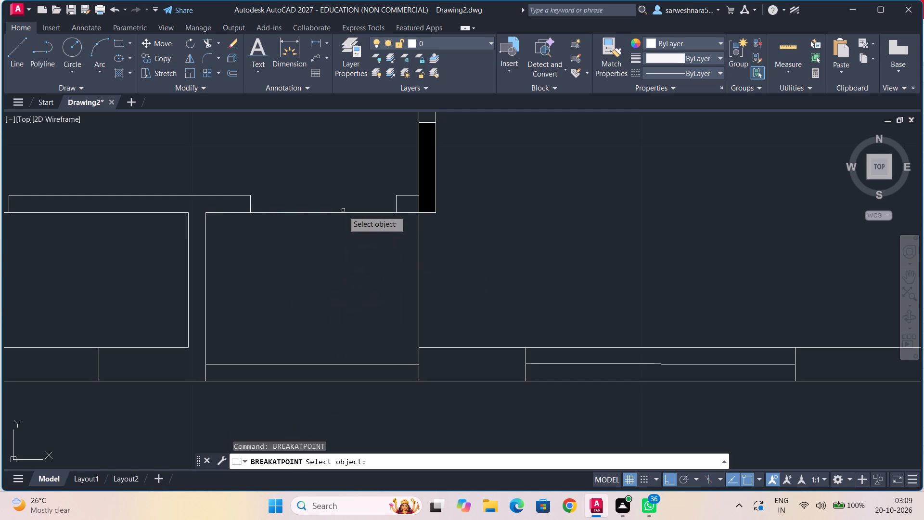
{"action": "left_click", "coordinate": [347, 213]}
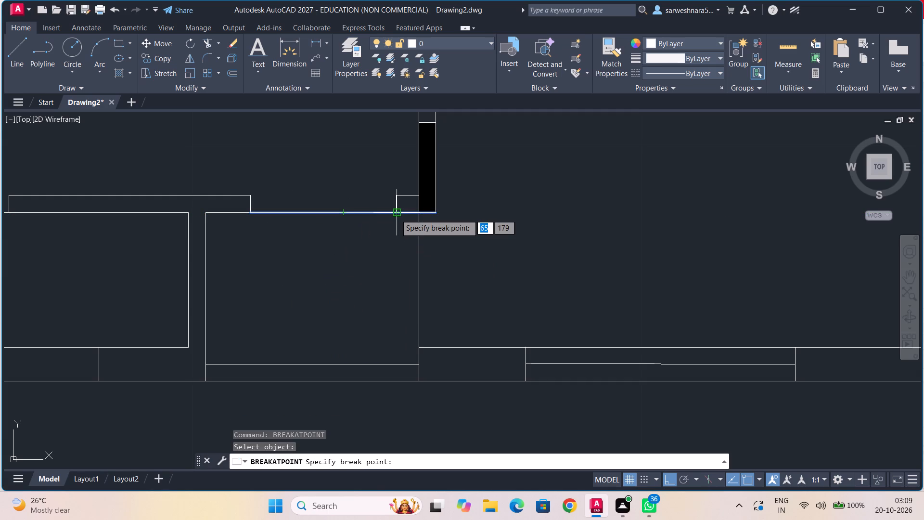
{"action": "left_click", "coordinate": [398, 212]}
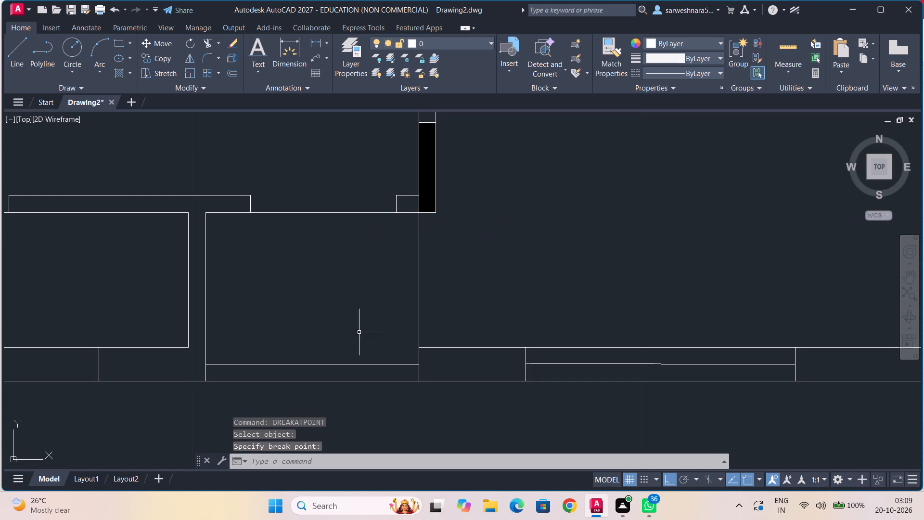
Recolour the opening line, the new vertical line and the horizontal line across the small room's south opening to Magenta.
{"action": "left_click", "coordinate": [355, 366]}
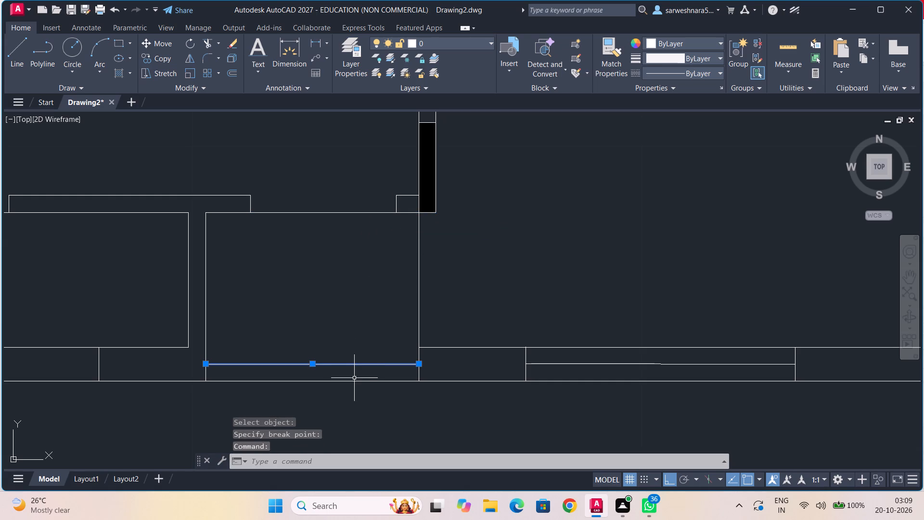
{"action": "left_click", "coordinate": [321, 213]}
{"action": "left_click", "coordinate": [419, 273]}
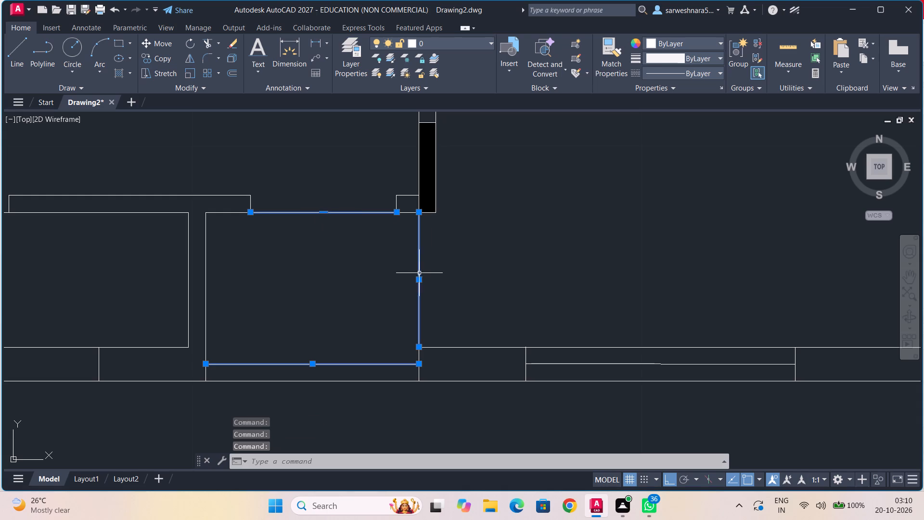
{"action": "left_click", "coordinate": [663, 40]}
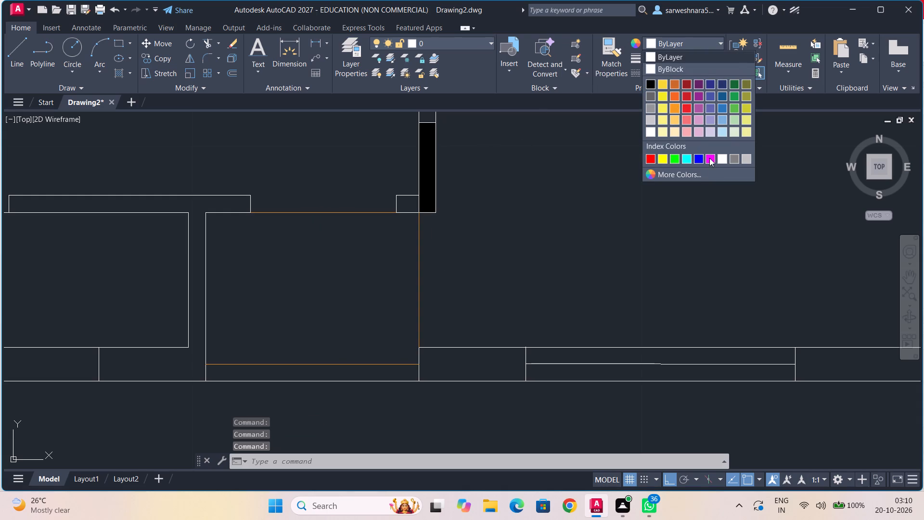
{"action": "left_click", "coordinate": [709, 160]}
{"action": "middle_click_drag", "start_coordinate": [490, 284], "coordinate": [522, 232]}
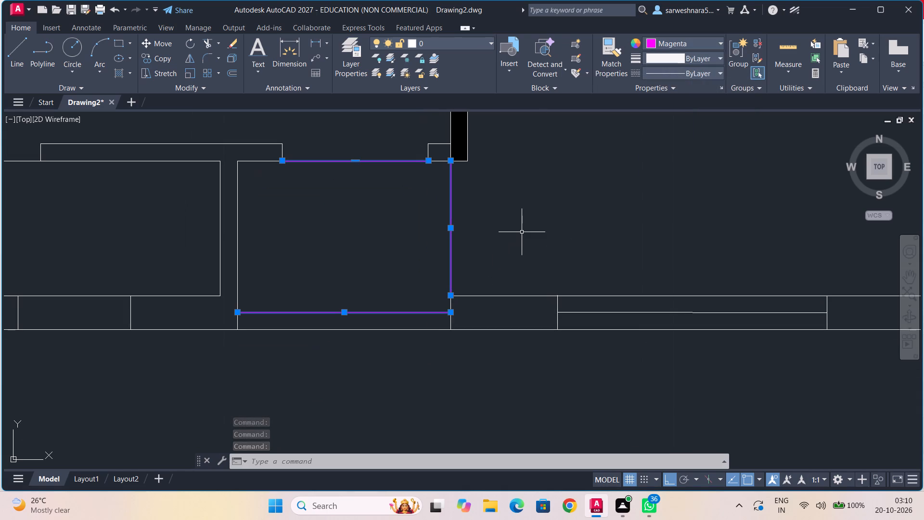
{"action": "key", "text": "Escape"}
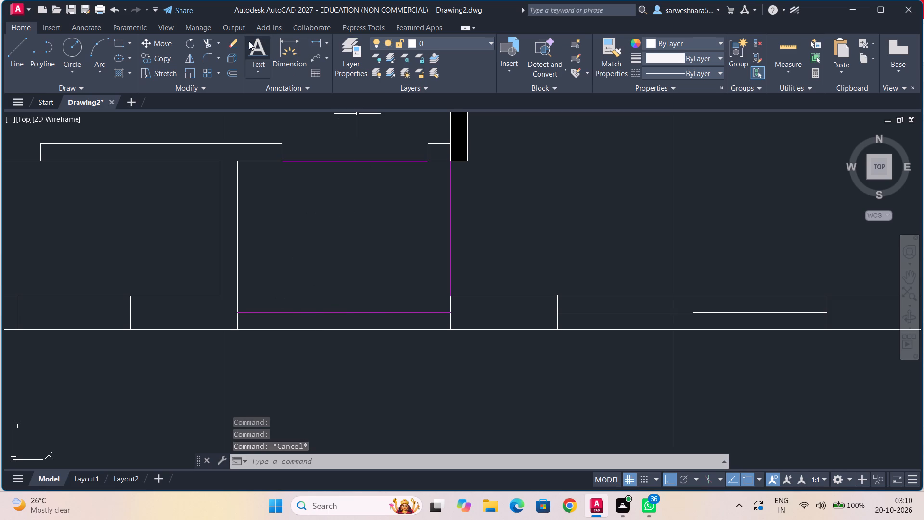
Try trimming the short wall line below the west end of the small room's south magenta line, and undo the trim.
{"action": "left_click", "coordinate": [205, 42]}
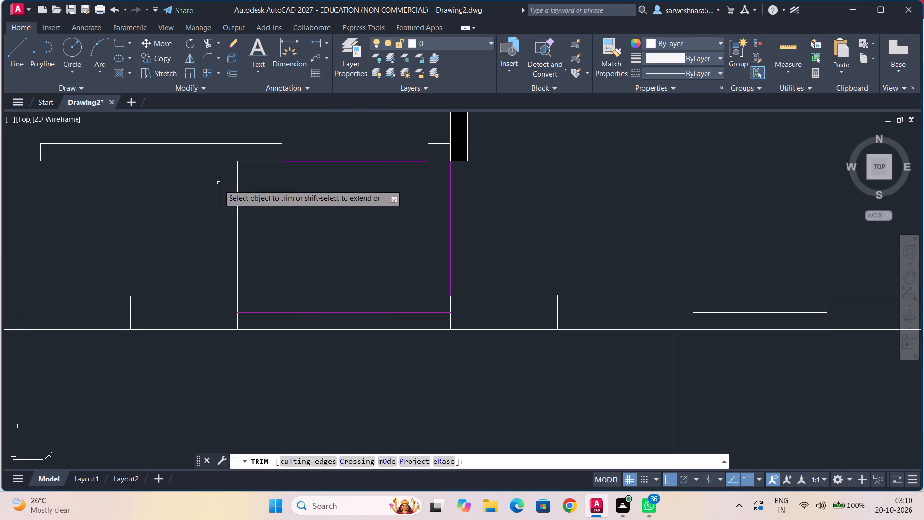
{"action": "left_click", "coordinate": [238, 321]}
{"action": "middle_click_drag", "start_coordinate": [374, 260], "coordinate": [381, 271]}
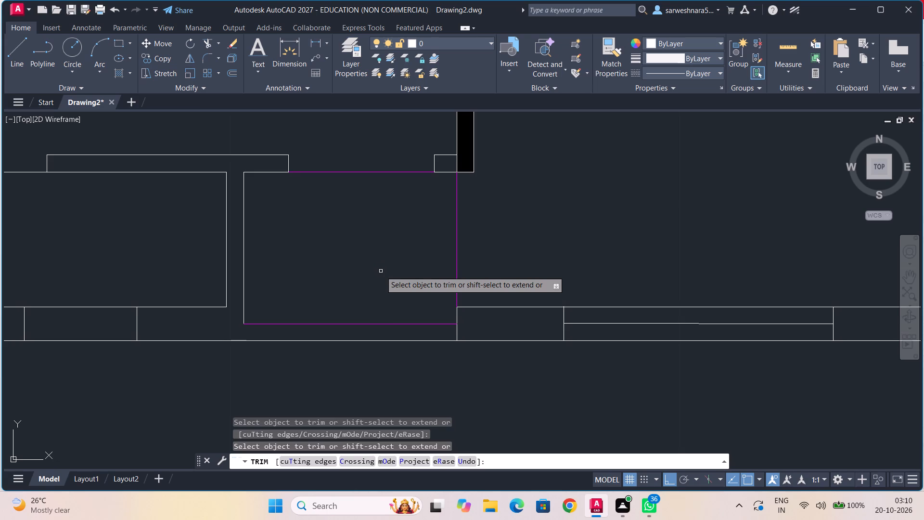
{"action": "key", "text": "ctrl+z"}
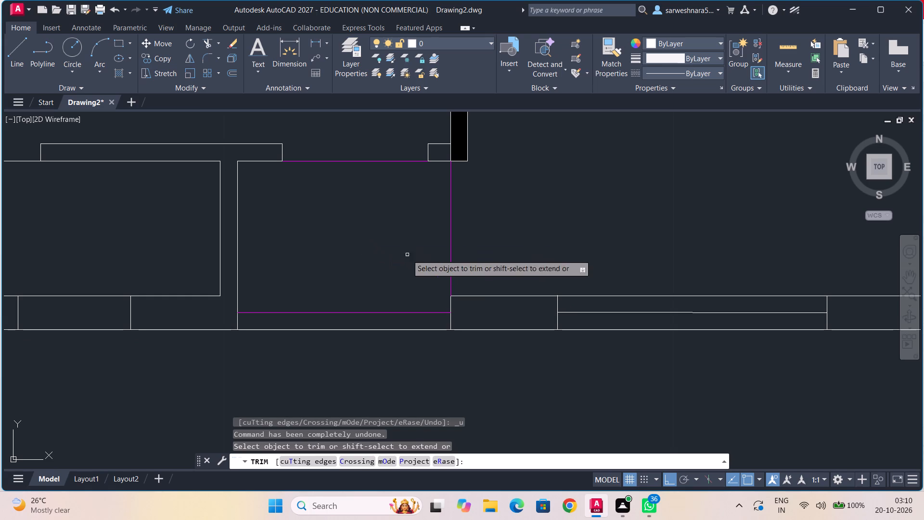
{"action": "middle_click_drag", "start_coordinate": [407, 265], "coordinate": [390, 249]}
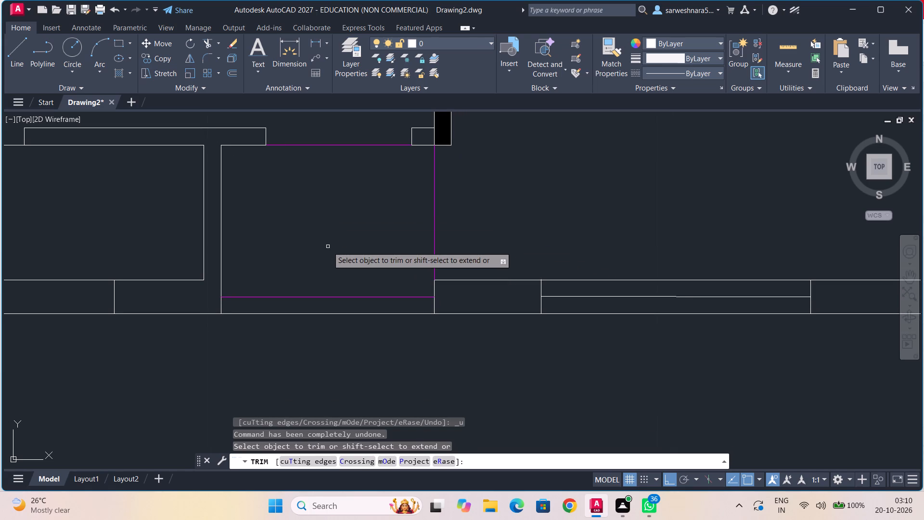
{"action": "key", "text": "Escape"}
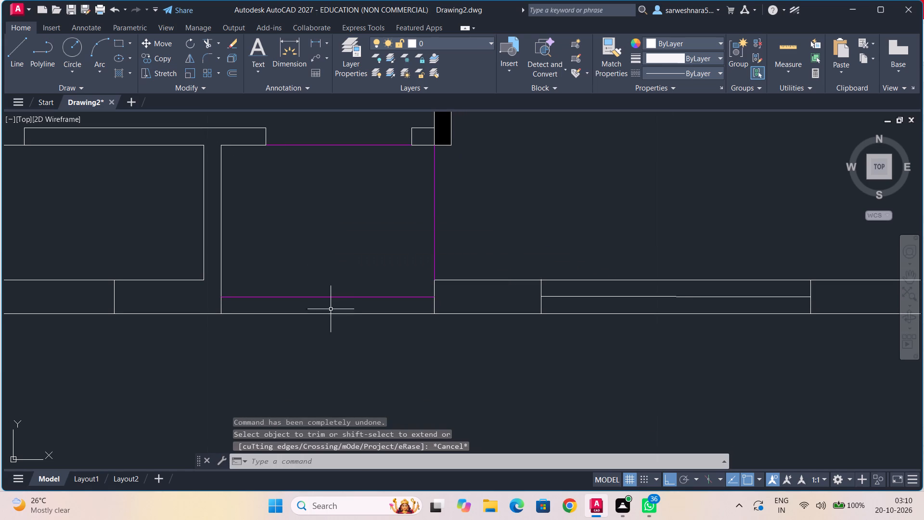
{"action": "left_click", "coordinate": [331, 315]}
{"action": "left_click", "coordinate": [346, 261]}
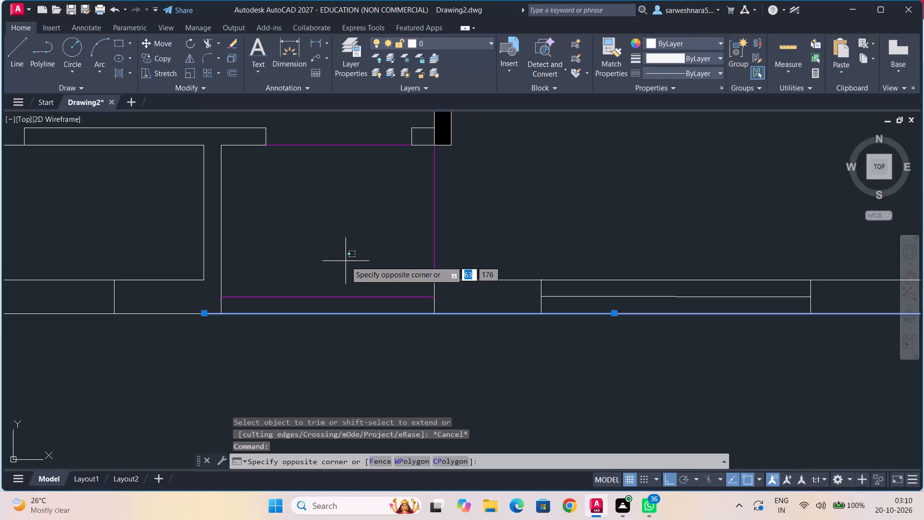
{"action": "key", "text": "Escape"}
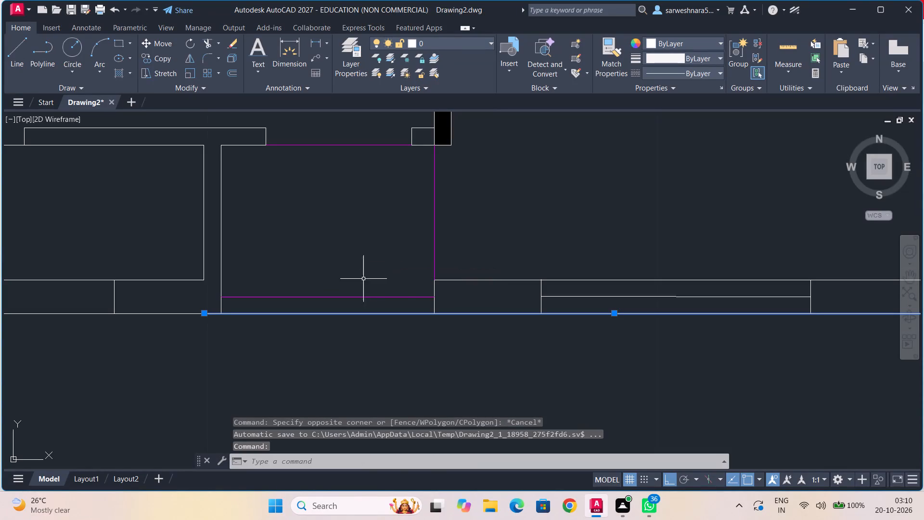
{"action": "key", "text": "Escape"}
Apply Break at Point to the outer south wall line at both ends of the small room's south opening.
{"action": "type", "text": "bre"}
{"action": "left_click", "coordinate": [456, 295]}
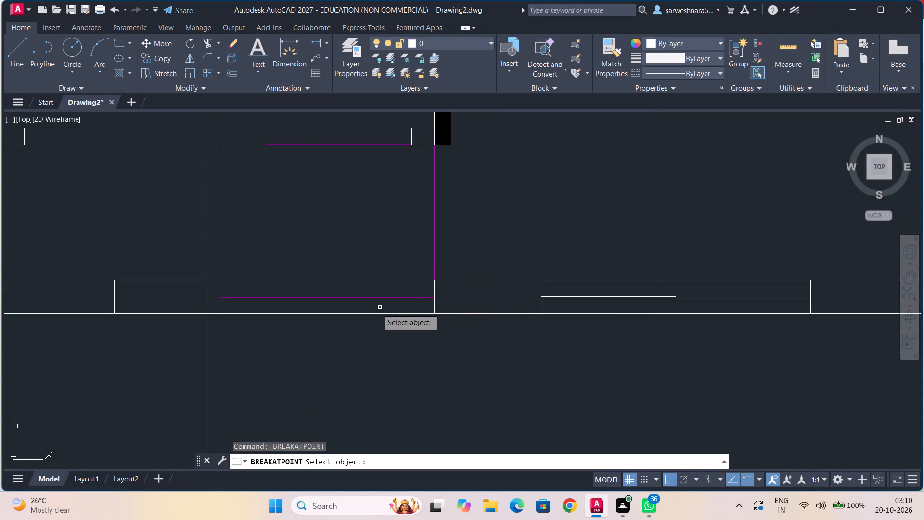
{"action": "left_click", "coordinate": [372, 314]}
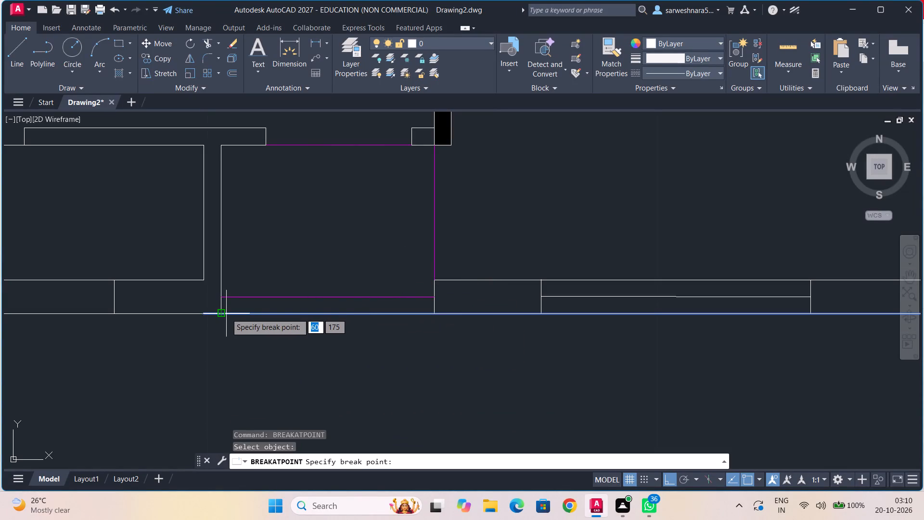
{"action": "left_click", "coordinate": [221, 313]}
{"action": "type", "text": "bre"}
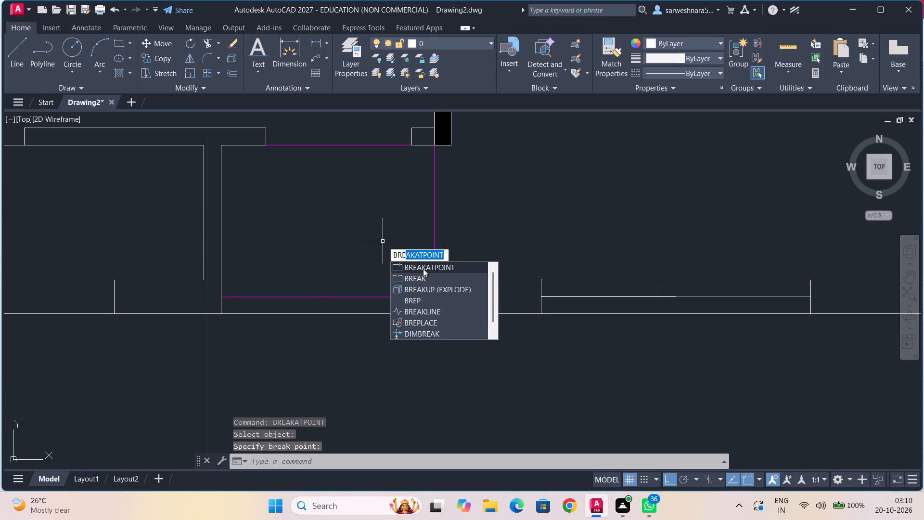
{"action": "left_click", "coordinate": [423, 269]}
{"action": "left_click", "coordinate": [386, 314]}
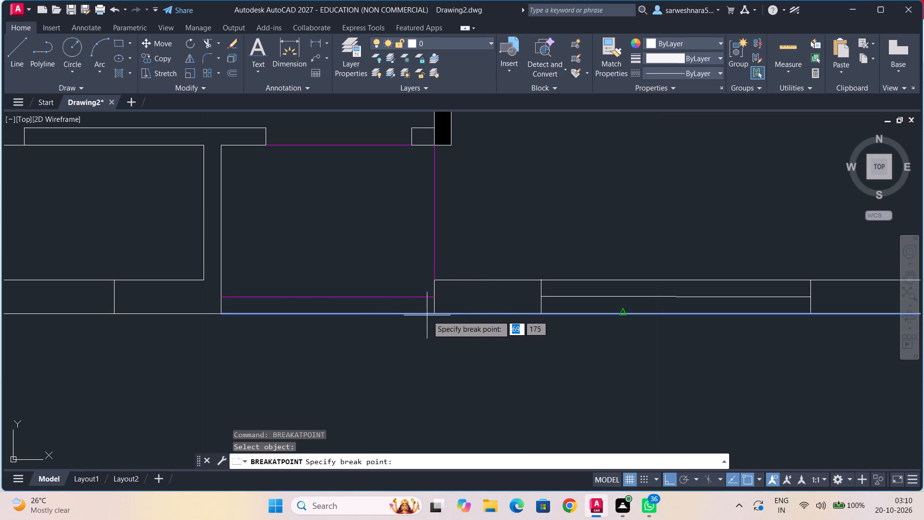
{"action": "left_click", "coordinate": [435, 313]}
Recolour the separated outer line segment across the small room's south opening to Magenta.
{"action": "left_click", "coordinate": [359, 313]}
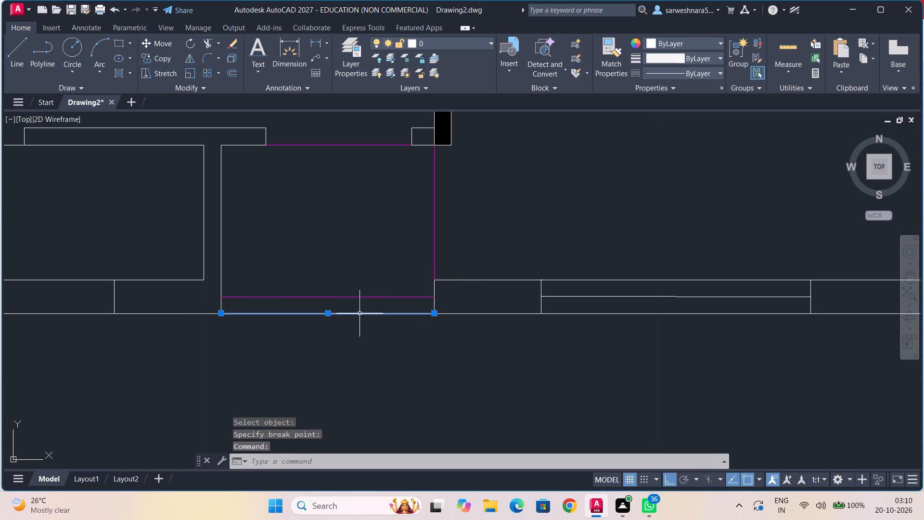
{"action": "left_click", "coordinate": [688, 45]}
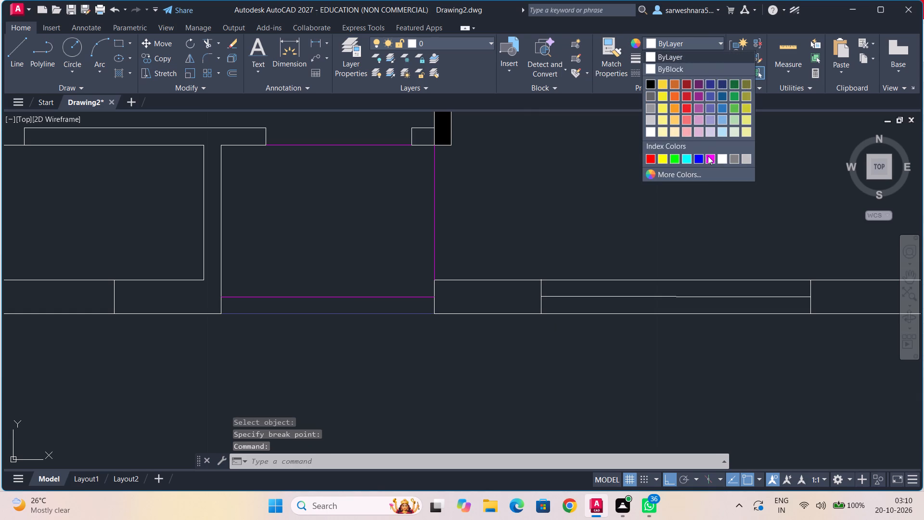
{"action": "left_click", "coordinate": [710, 161]}
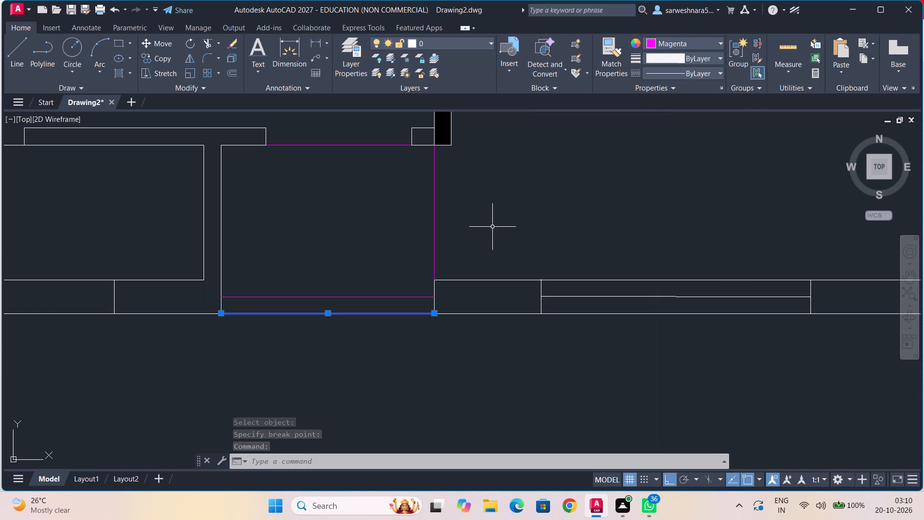
{"action": "key", "text": "Escape"}
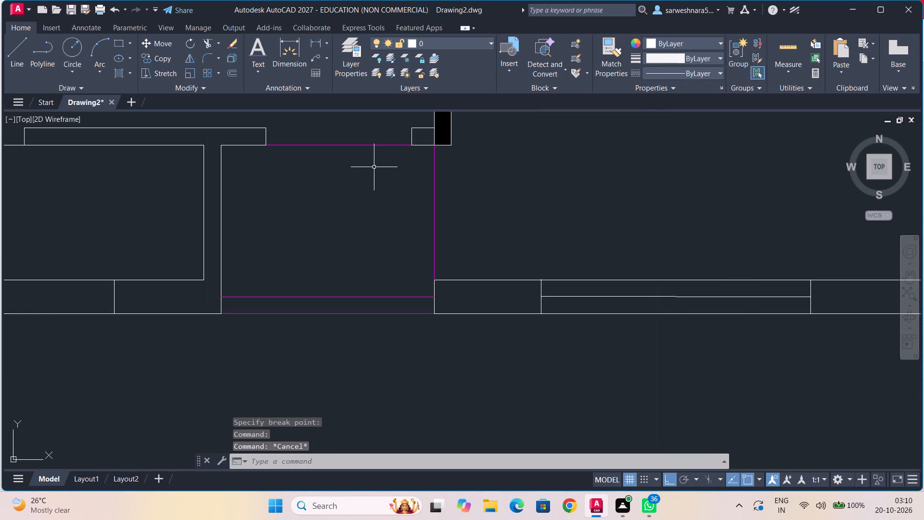
Apply Break at Point to the southwest room's north line at the west end of the wall above it.
{"action": "scroll", "coordinate": [260, 213], "scroll_direction": "down", "scroll_amount": 1}
{"action": "middle_click_drag", "start_coordinate": [263, 220], "coordinate": [388, 245]}
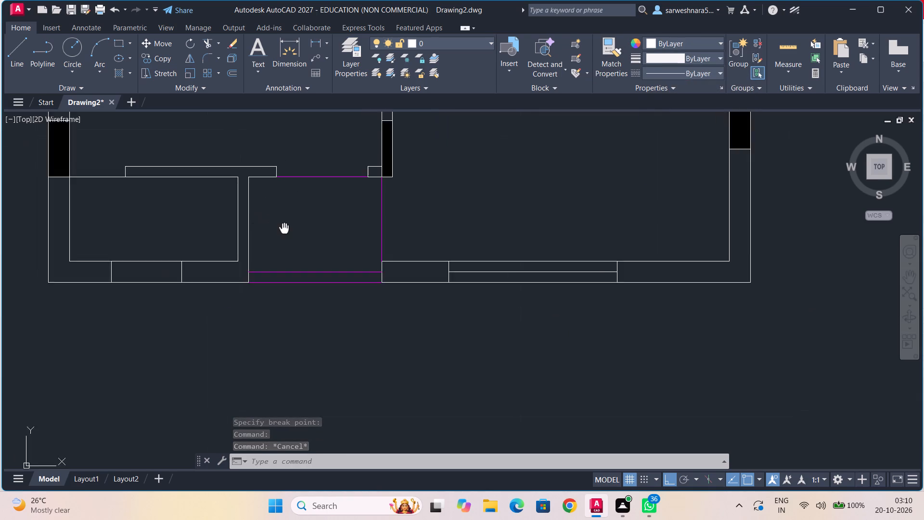
{"action": "middle_click_drag", "start_coordinate": [388, 245], "coordinate": [438, 260]}
{"action": "scroll", "coordinate": [238, 236], "scroll_direction": "up", "scroll_amount": 1}
{"action": "middle_click_drag", "start_coordinate": [238, 236], "coordinate": [259, 268]}
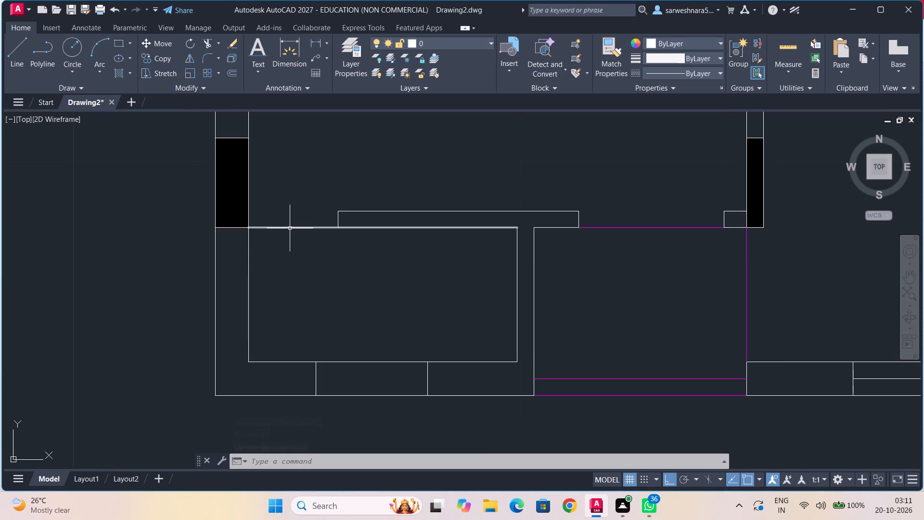
{"action": "scroll", "coordinate": [290, 227], "scroll_direction": "up", "scroll_amount": 1}
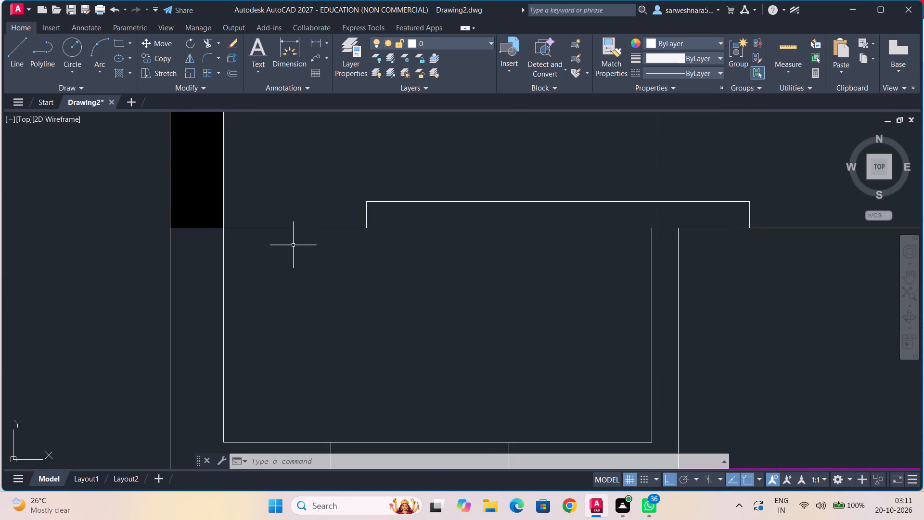
{"action": "type", "text": "bre"}
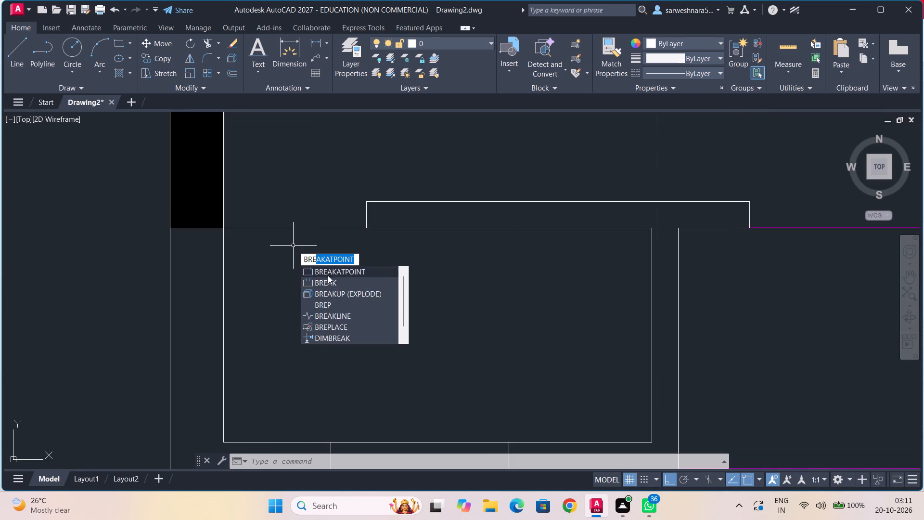
{"action": "left_click", "coordinate": [328, 275]}
{"action": "left_click", "coordinate": [310, 229]}
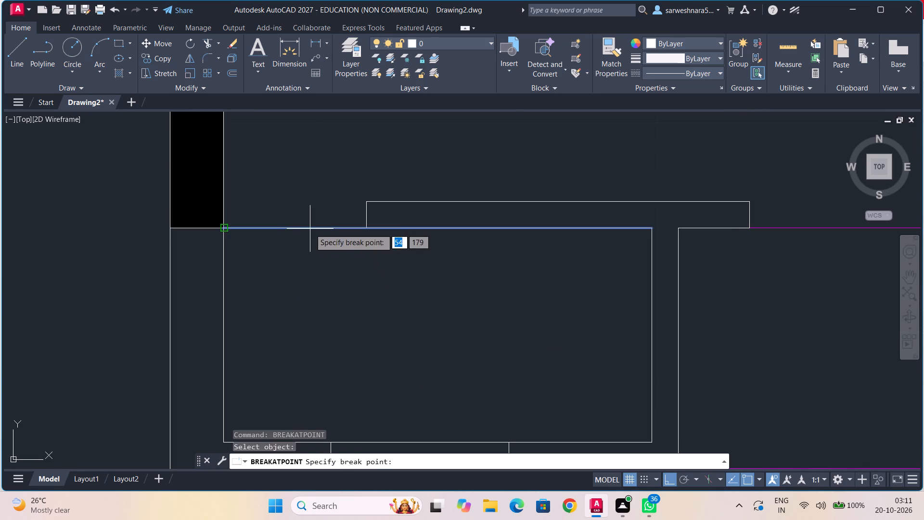
{"action": "left_click", "coordinate": [369, 228]}
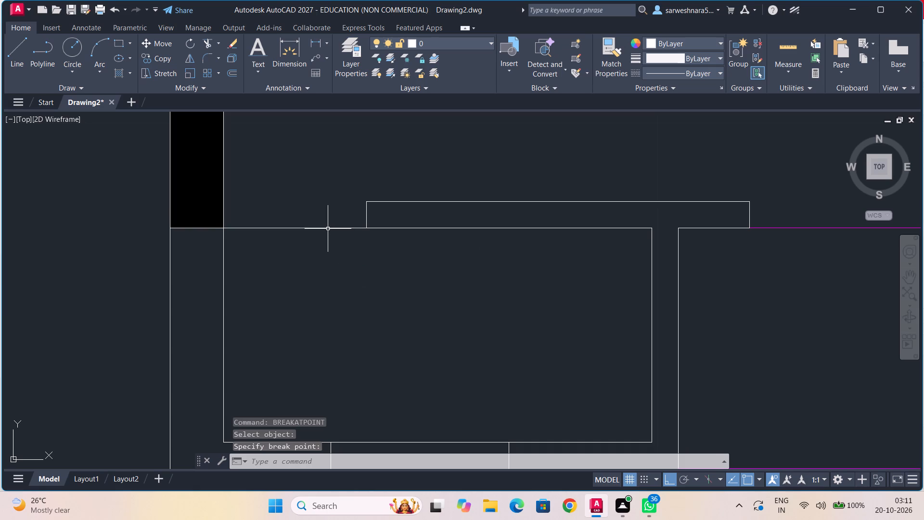
Recolour the opening line between the southwest column and the west end of that wall to Magenta.
{"action": "left_click", "coordinate": [328, 229]}
{"action": "left_click", "coordinate": [688, 43]}
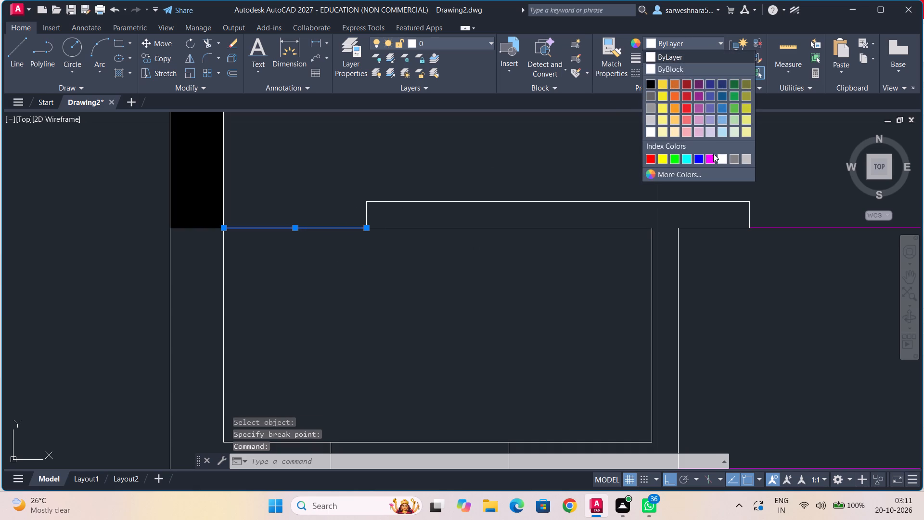
{"action": "left_click", "coordinate": [713, 156]}
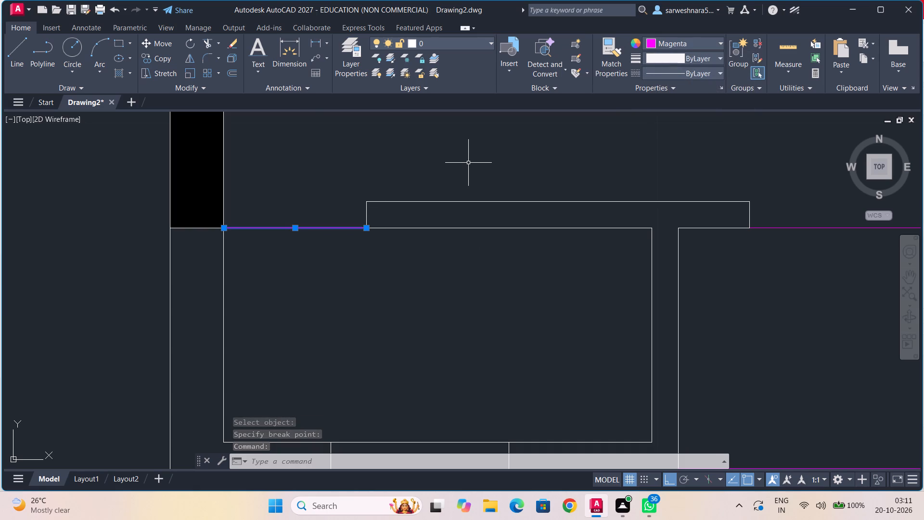
{"action": "scroll", "coordinate": [468, 163], "scroll_direction": "down", "scroll_amount": 2}
{"action": "middle_click_drag", "start_coordinate": [468, 161], "coordinate": [429, 286]}
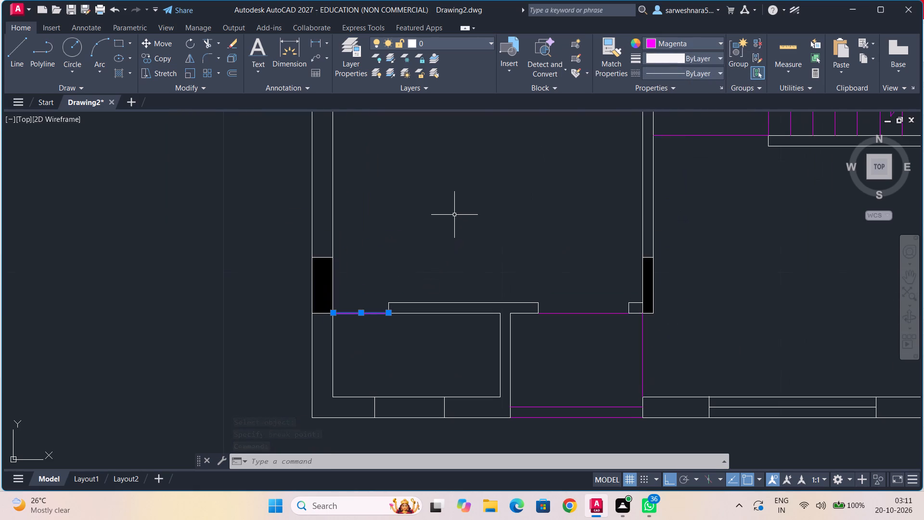
{"action": "scroll", "coordinate": [454, 214], "scroll_direction": "down", "scroll_amount": 1}
{"action": "middle_click_drag", "start_coordinate": [455, 210], "coordinate": [423, 301]}
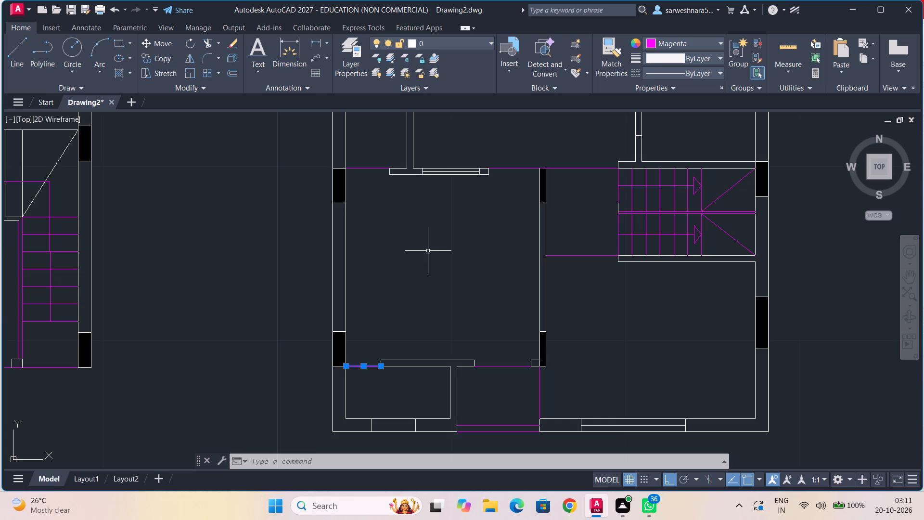
{"action": "key", "text": "Escape"}
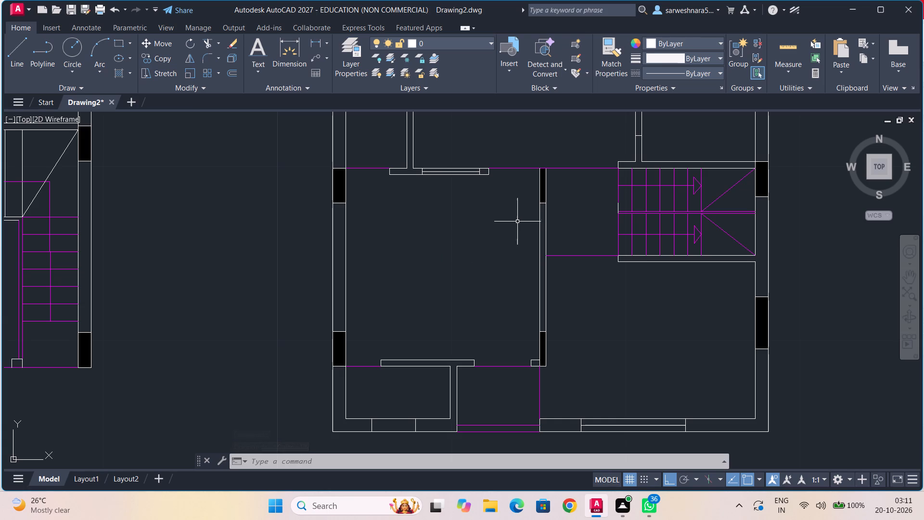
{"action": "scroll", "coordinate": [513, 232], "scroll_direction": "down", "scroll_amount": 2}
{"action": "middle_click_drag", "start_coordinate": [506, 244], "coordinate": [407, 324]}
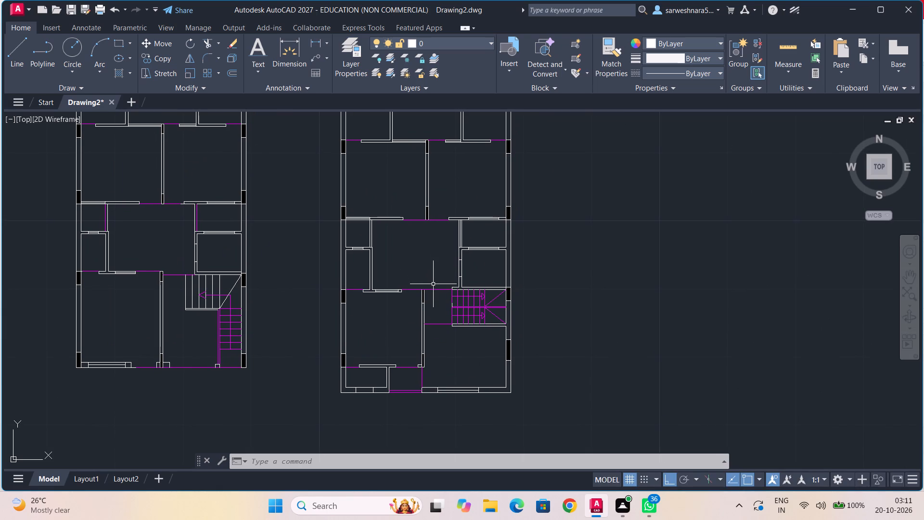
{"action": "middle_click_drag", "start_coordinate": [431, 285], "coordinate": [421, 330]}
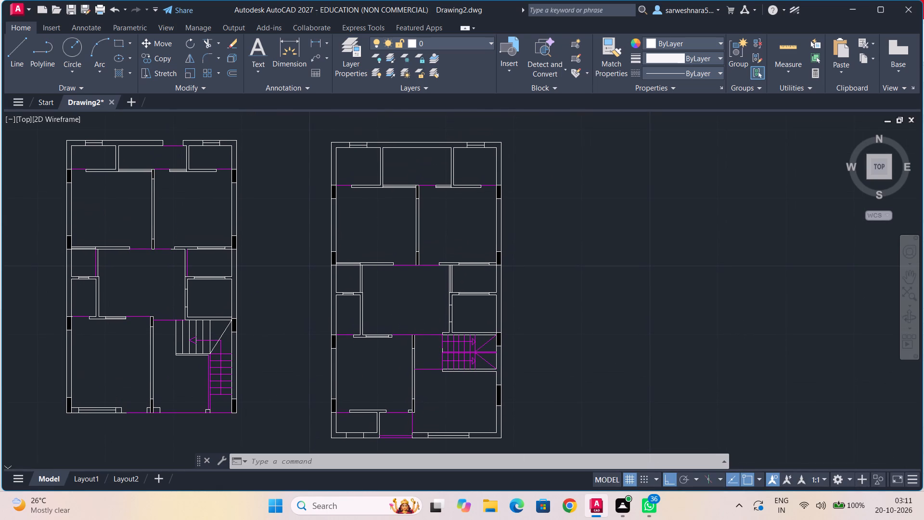
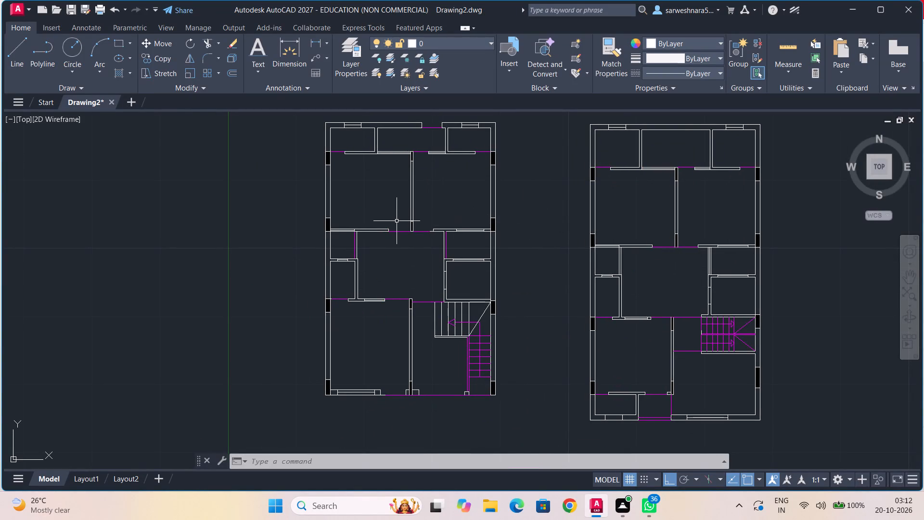
Recolour the window lines in the north wall of the west plan's northwest room to red 205,32,39.
{"action": "scroll", "coordinate": [388, 197], "scroll_direction": "up", "scroll_amount": 2}
{"action": "middle_click_drag", "start_coordinate": [391, 199], "coordinate": [406, 307]}
{"action": "middle_click_drag", "start_coordinate": [372, 241], "coordinate": [374, 334]}
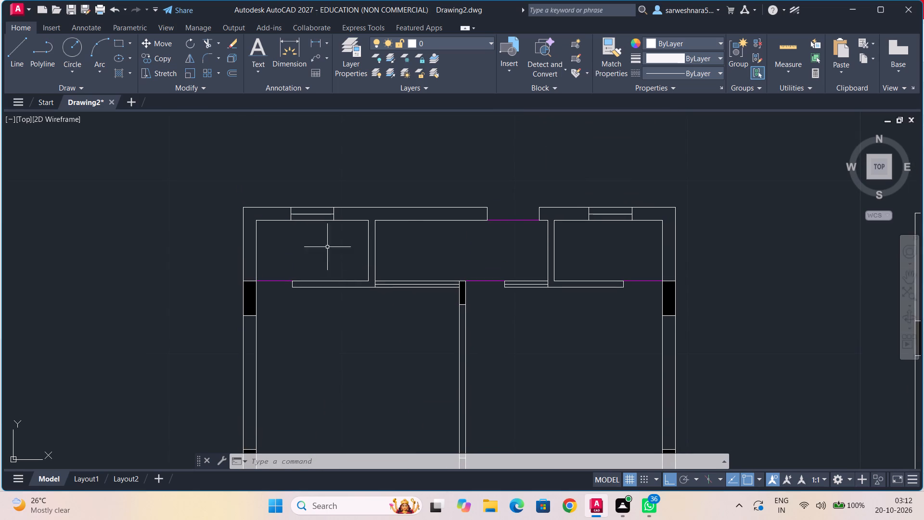
{"action": "scroll", "coordinate": [307, 229], "scroll_direction": "up", "scroll_amount": 2}
{"action": "middle_click_drag", "start_coordinate": [308, 230], "coordinate": [311, 278]}
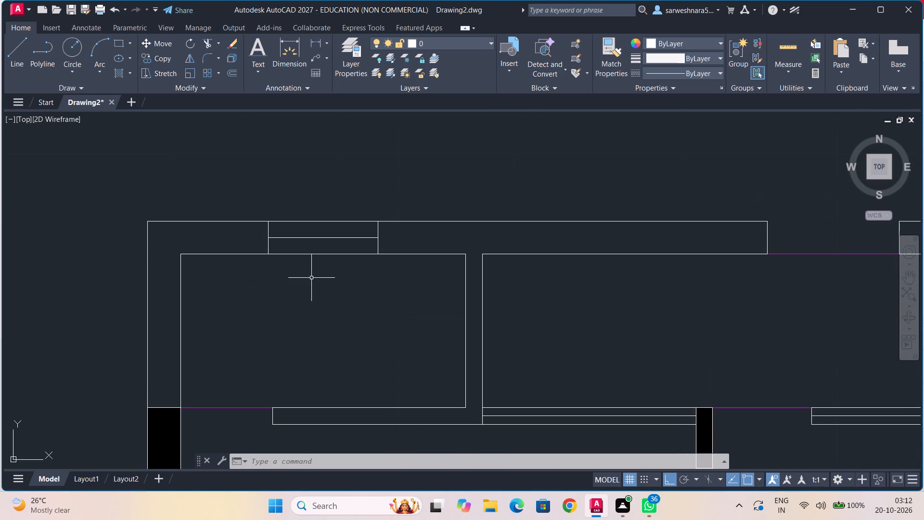
{"action": "left_click", "coordinate": [319, 219]}
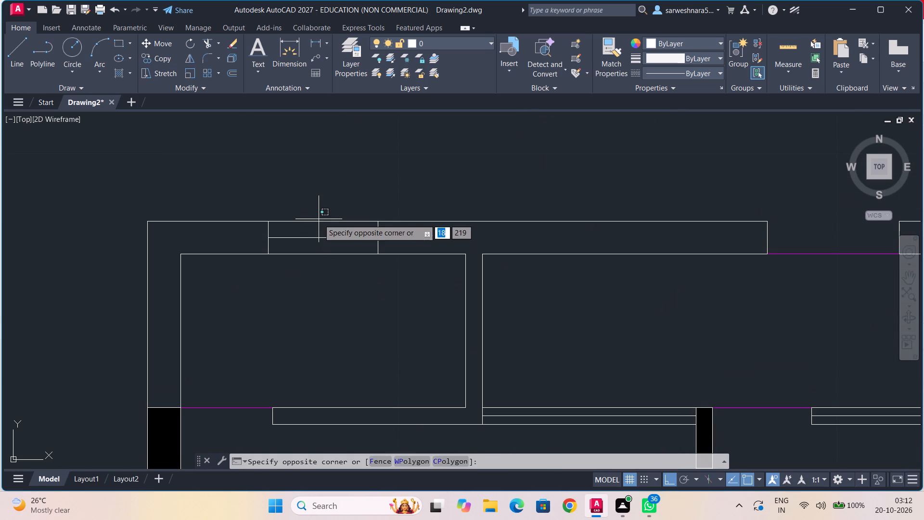
{"action": "left_click", "coordinate": [320, 221]}
{"action": "left_click", "coordinate": [320, 221]}
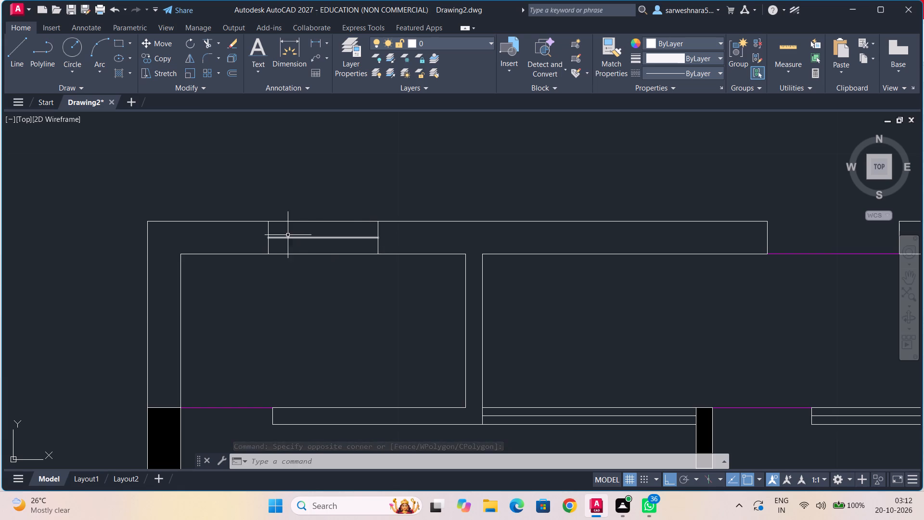
{"action": "left_click", "coordinate": [268, 233]}
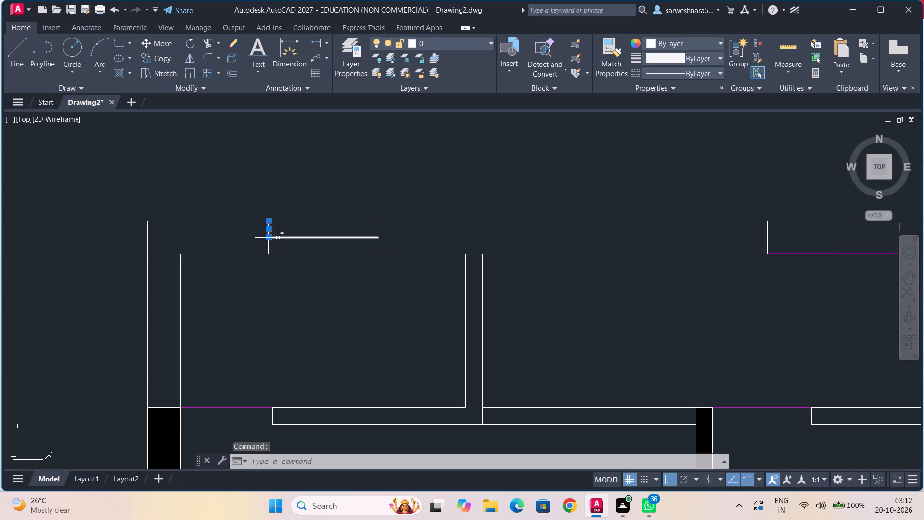
{"action": "left_click", "coordinate": [267, 246]}
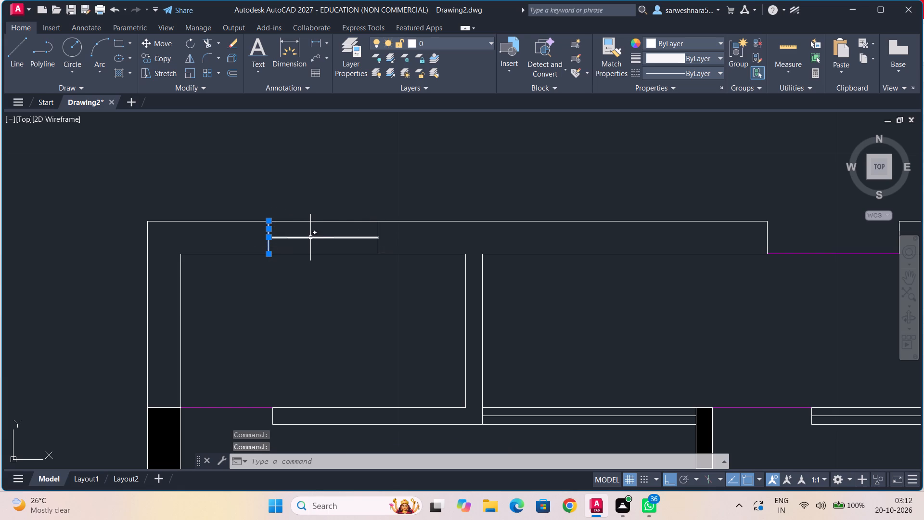
{"action": "left_click", "coordinate": [310, 237]}
{"action": "left_click", "coordinate": [315, 221]}
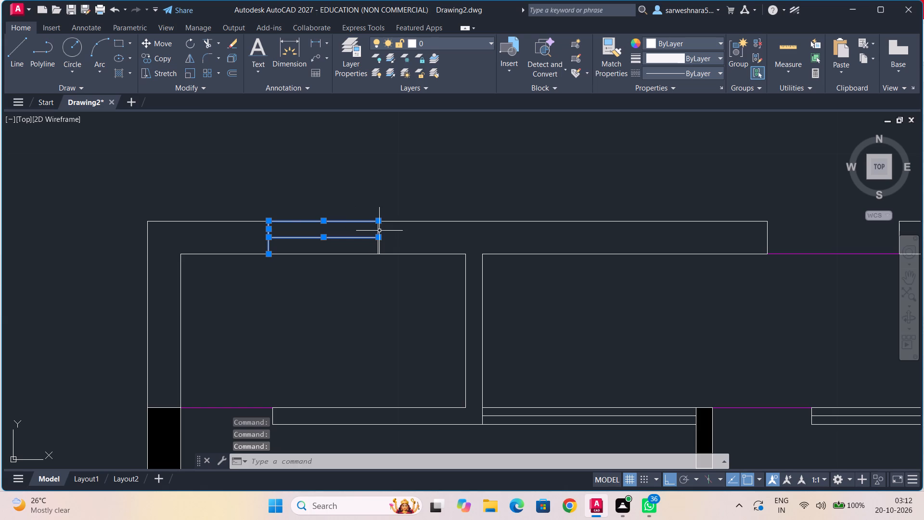
{"action": "left_click", "coordinate": [379, 231]}
{"action": "left_click", "coordinate": [347, 255]}
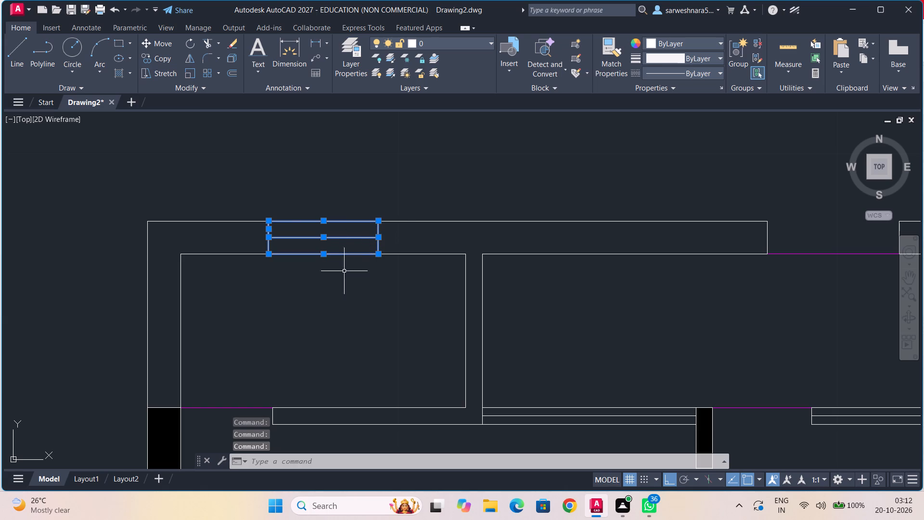
{"action": "left_click", "coordinate": [681, 46]}
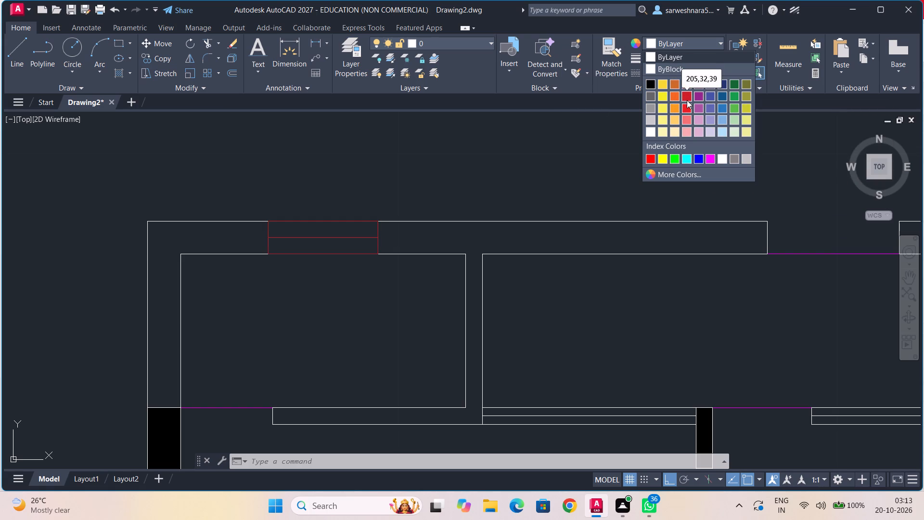
{"action": "left_click", "coordinate": [687, 100]}
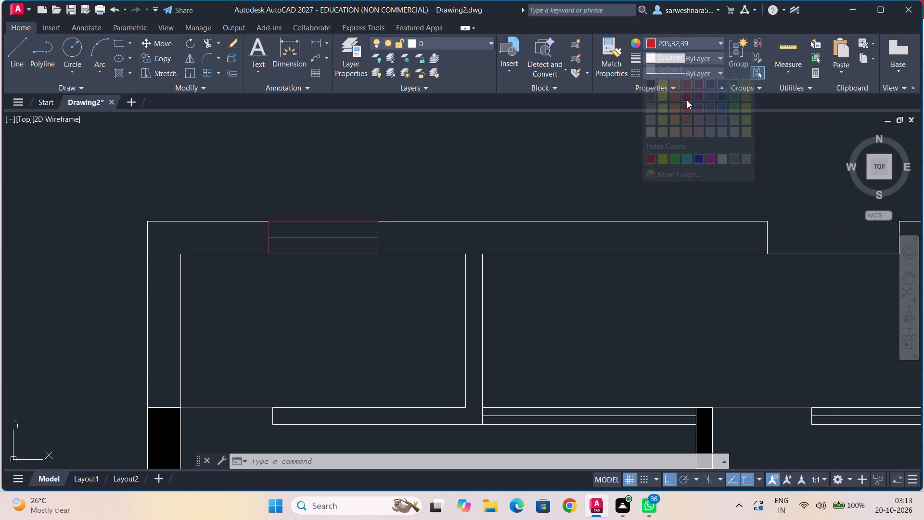
{"action": "key", "text": "Escape"}
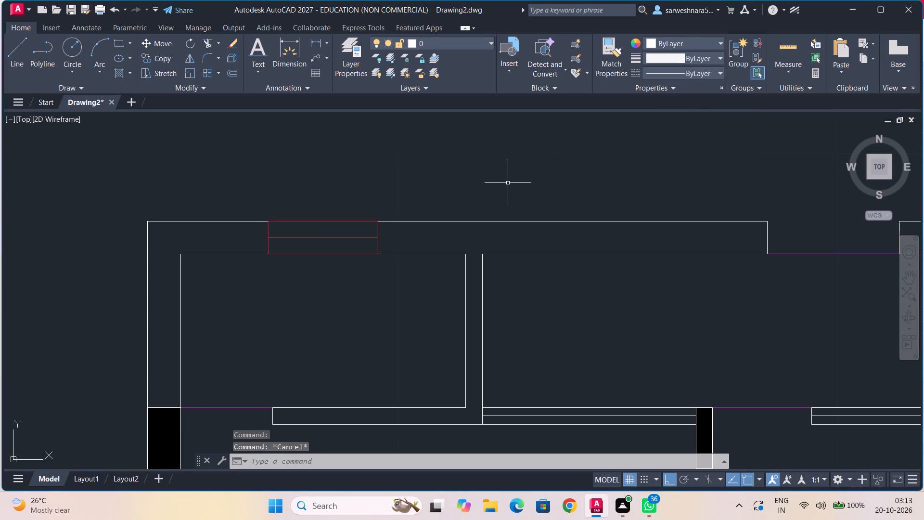
Apply Break at Point to the top line of the north middle room's south window at the column's west face.
{"action": "middle_click_drag", "start_coordinate": [541, 325], "coordinate": [373, 187]}
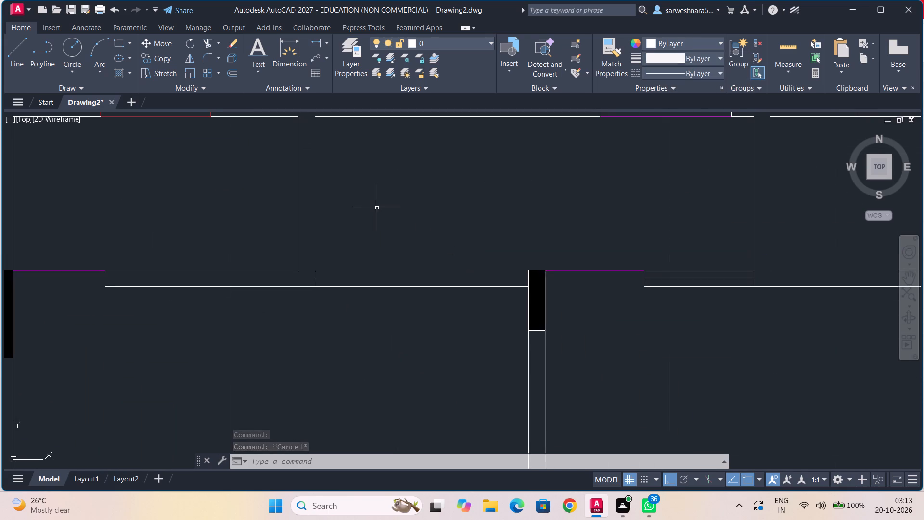
{"action": "scroll", "coordinate": [407, 234], "scroll_direction": "up", "scroll_amount": 1}
{"action": "middle_click_drag", "start_coordinate": [407, 234], "coordinate": [326, 198]}
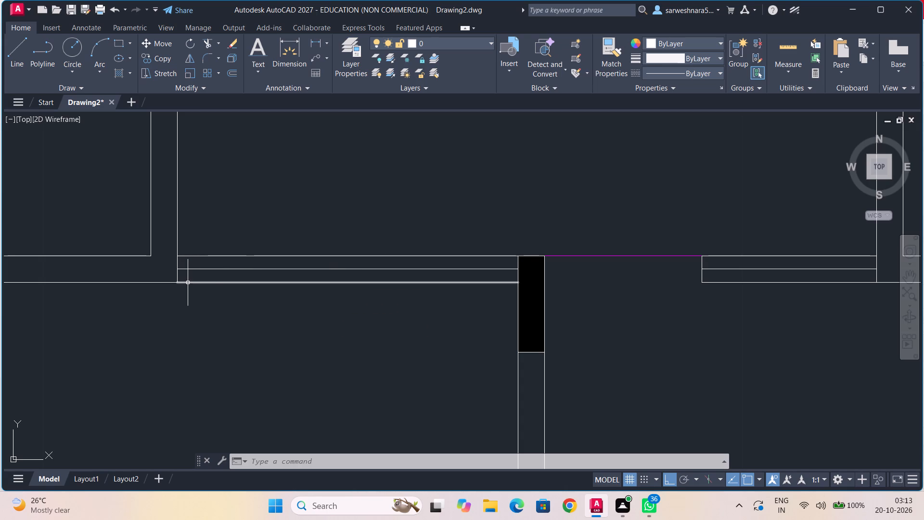
{"action": "type", "text": "bre"}
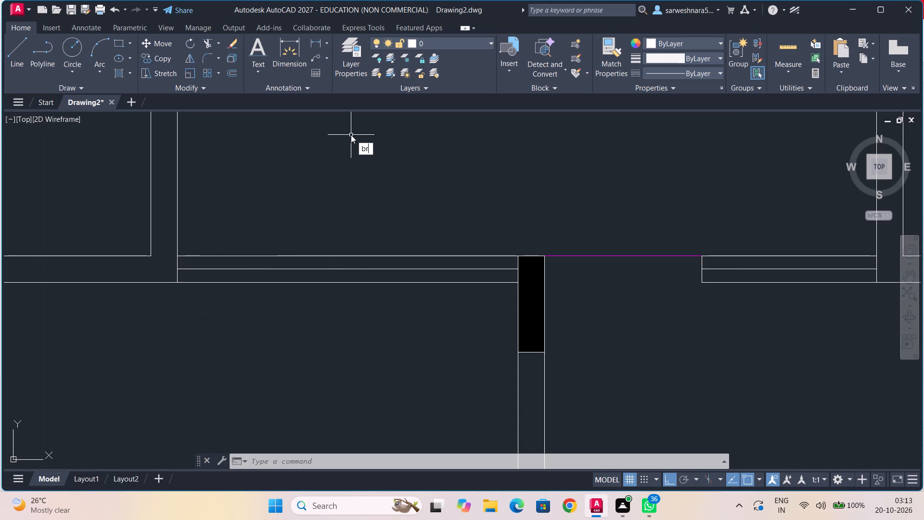
{"action": "left_click", "coordinate": [409, 159]}
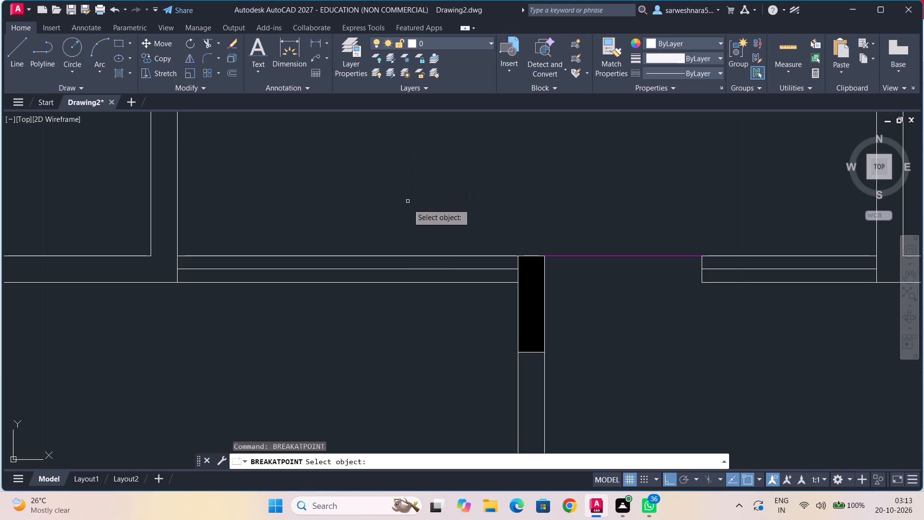
{"action": "left_click", "coordinate": [397, 255]}
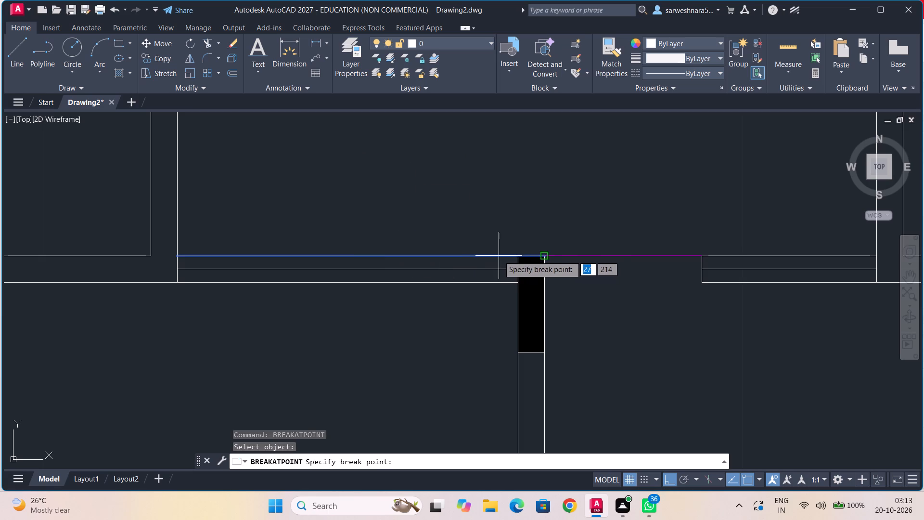
{"action": "left_click", "coordinate": [520, 258]}
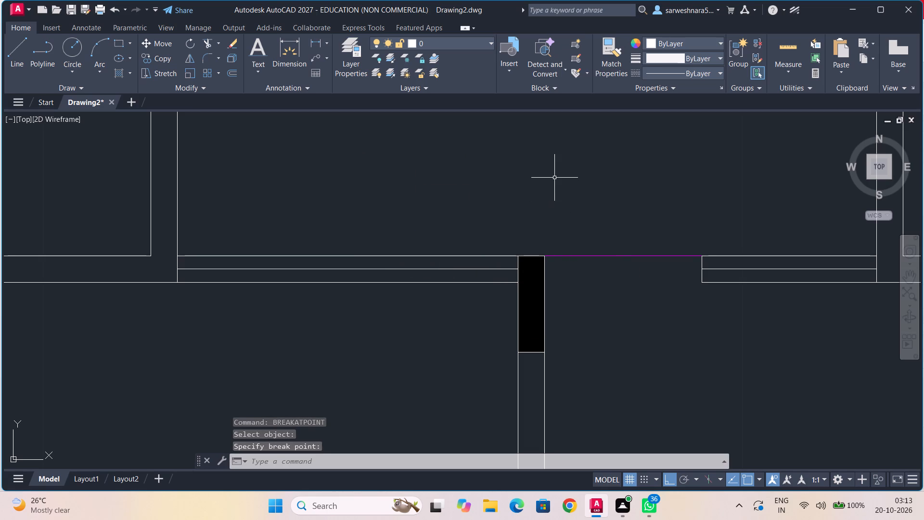
{"action": "key", "text": "Escape"}
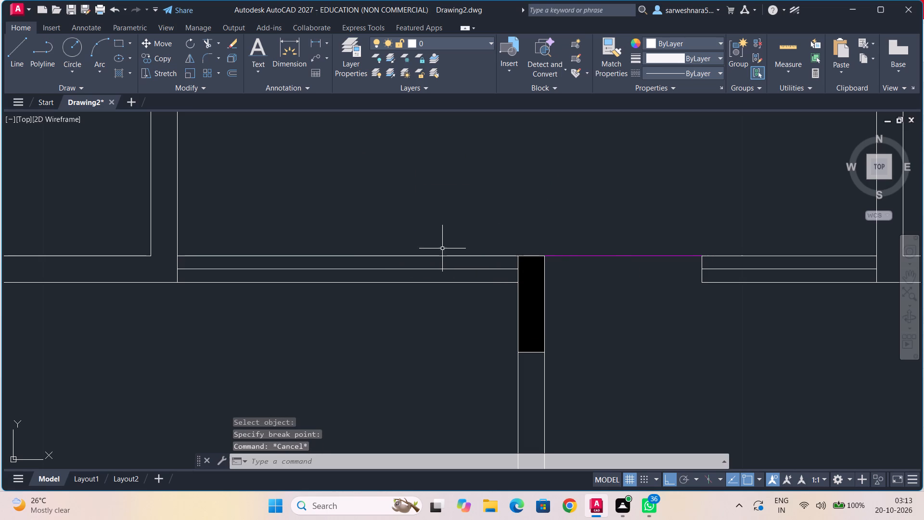
Recolour the horizontal window lines between the north middle room's west wall and the black column to red 205,32,39.
{"action": "left_click", "coordinate": [441, 257]}
{"action": "left_click", "coordinate": [440, 270]}
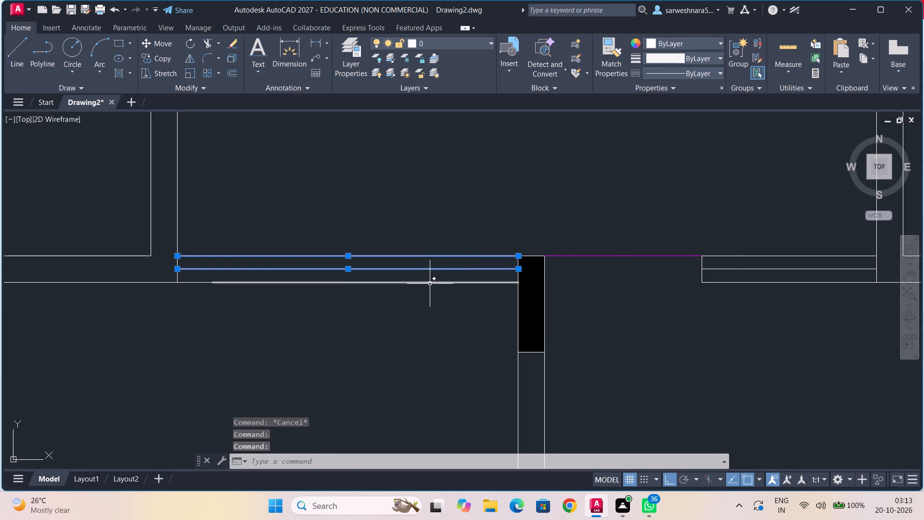
{"action": "left_click", "coordinate": [430, 284]}
{"action": "left_click", "coordinate": [424, 283]}
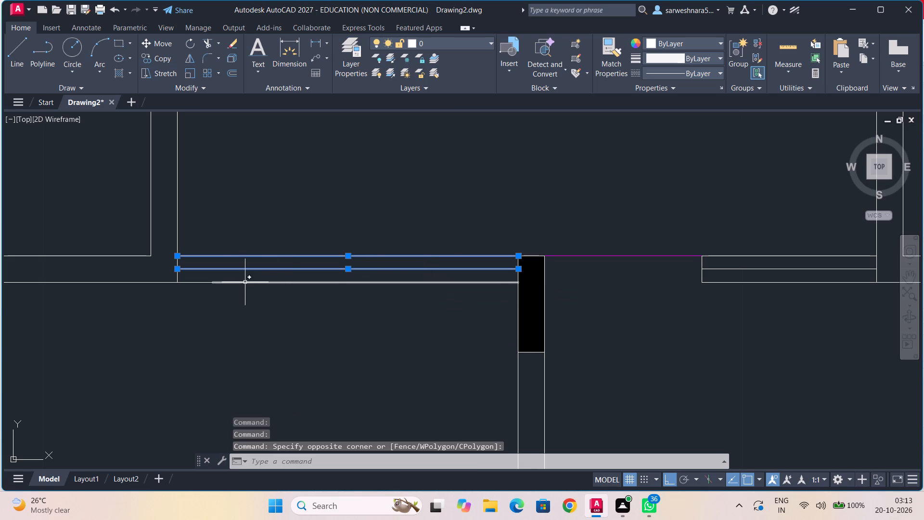
{"action": "scroll", "coordinate": [244, 282], "scroll_direction": "up", "scroll_amount": 2}
{"action": "left_click", "coordinate": [184, 282]}
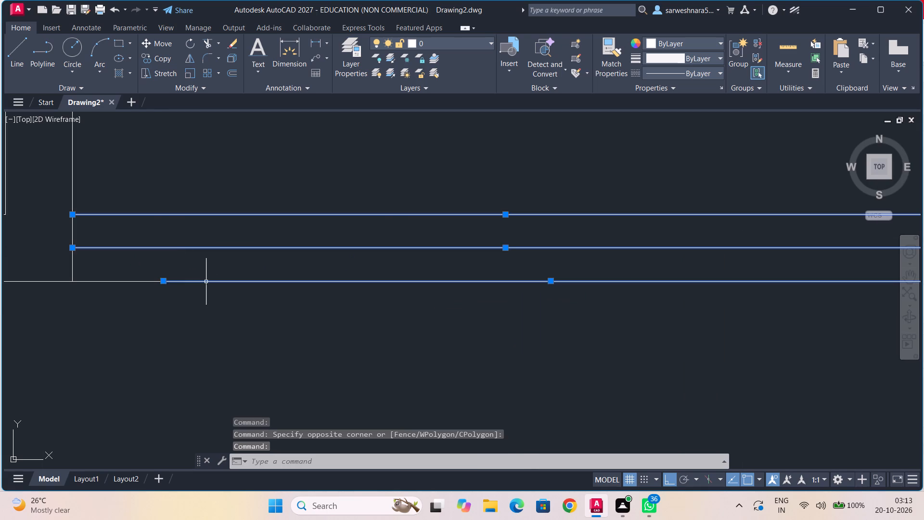
{"action": "left_click", "coordinate": [146, 281]}
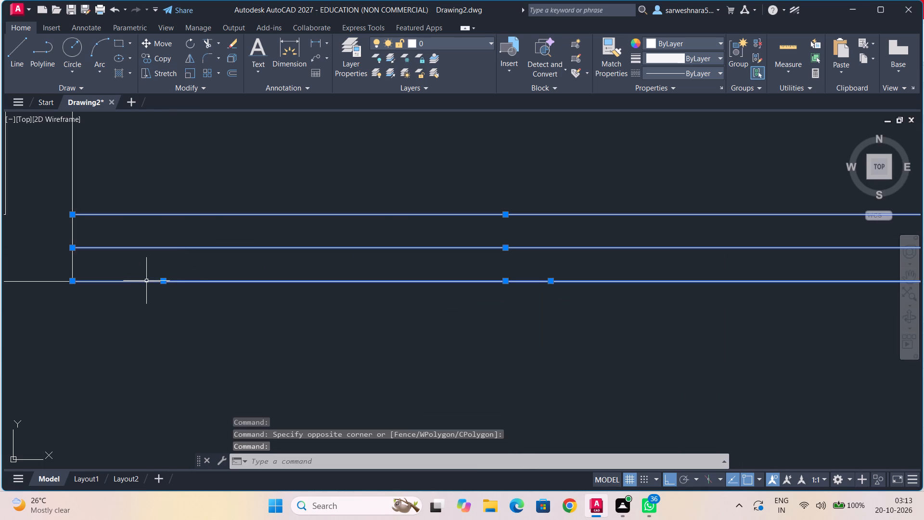
{"action": "left_click", "coordinate": [676, 43]}
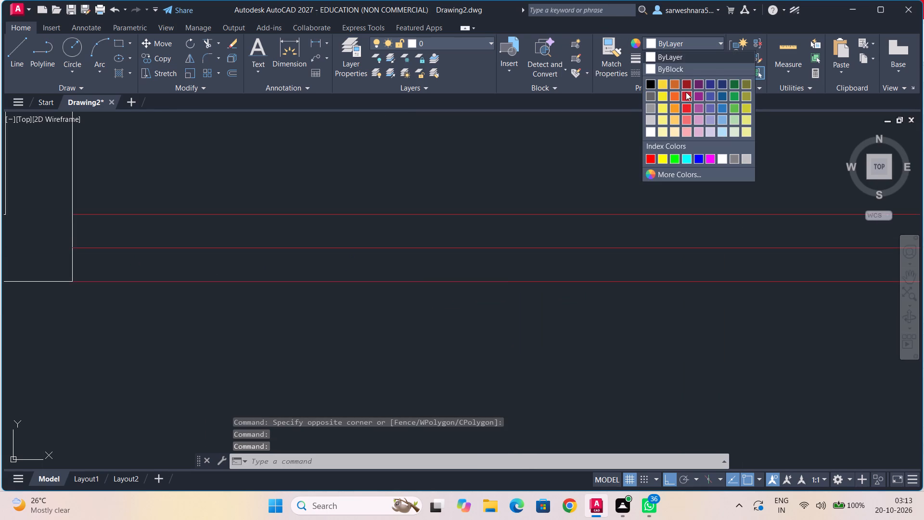
{"action": "left_click", "coordinate": [686, 92]}
{"action": "scroll", "coordinate": [495, 191], "scroll_direction": "down", "scroll_amount": 2}
{"action": "middle_click_drag", "start_coordinate": [592, 163], "coordinate": [477, 238]}
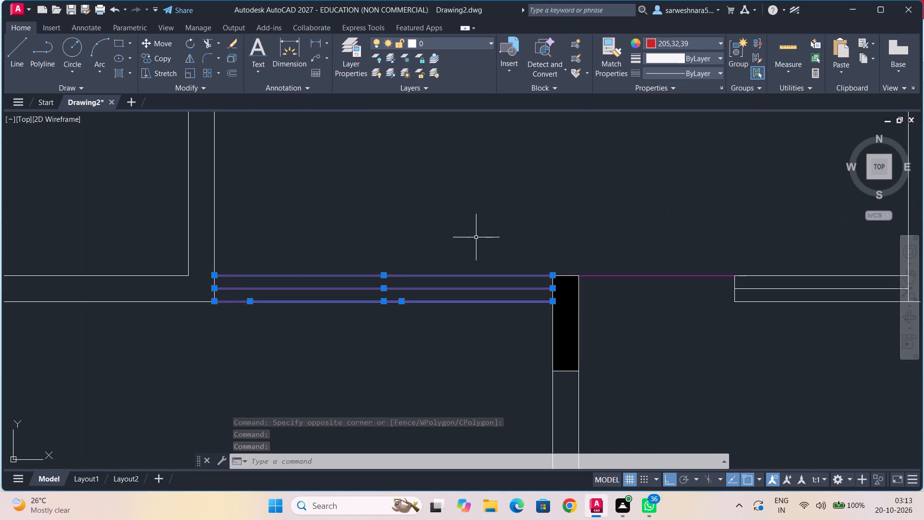
{"action": "key", "text": "Escape"}
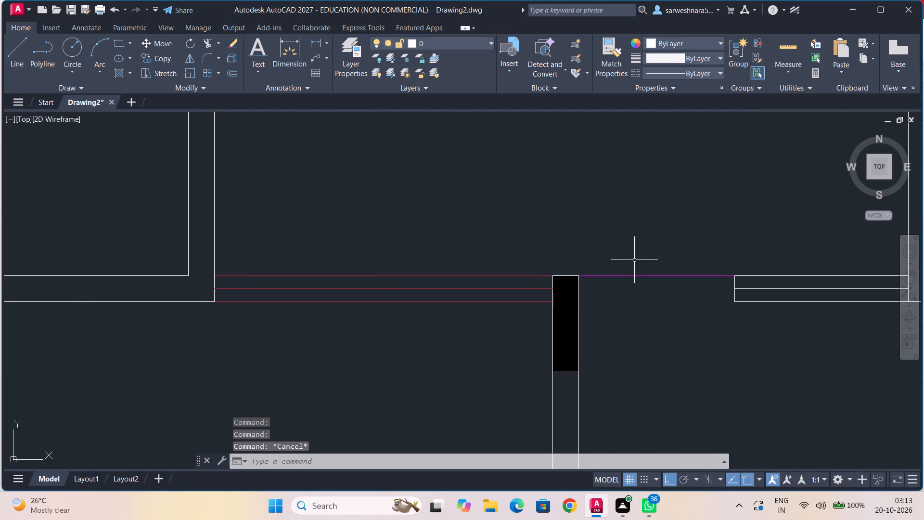
Apply Break at Point to the top line of the window east of the magenta opening, at the window's west end.
{"action": "middle_click_drag", "start_coordinate": [635, 260], "coordinate": [401, 221]}
{"action": "middle_click_drag", "start_coordinate": [512, 221], "coordinate": [390, 234]}
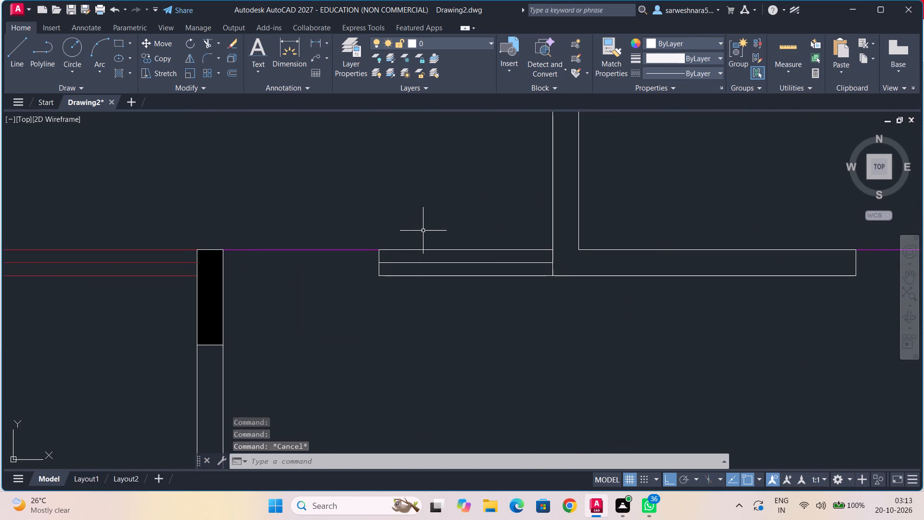
{"action": "middle_click_drag", "start_coordinate": [486, 236], "coordinate": [386, 258]}
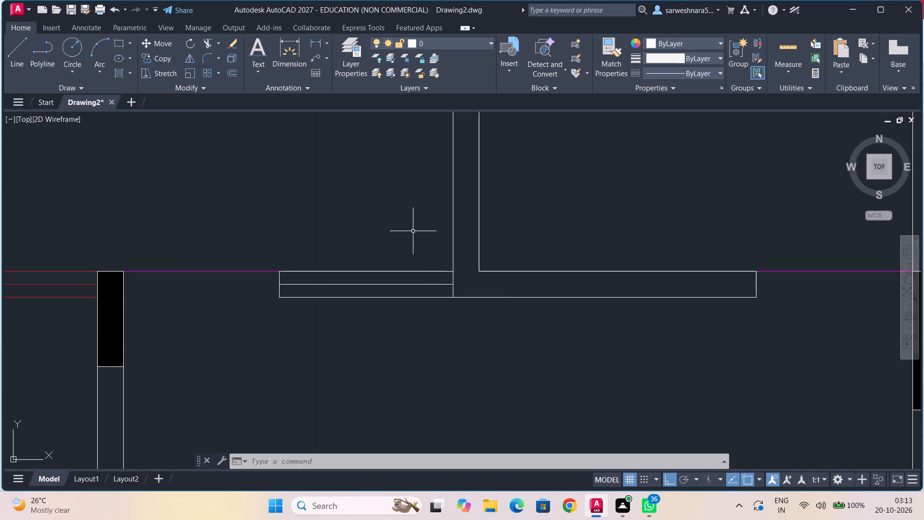
{"action": "type", "text": "bre"}
{"action": "left_click", "coordinate": [458, 255]}
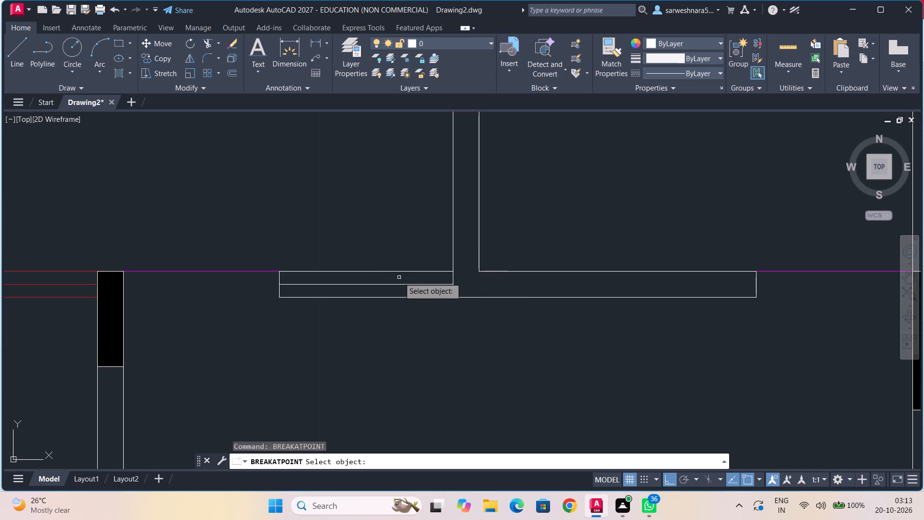
{"action": "left_click", "coordinate": [376, 270]}
{"action": "left_click", "coordinate": [279, 272]}
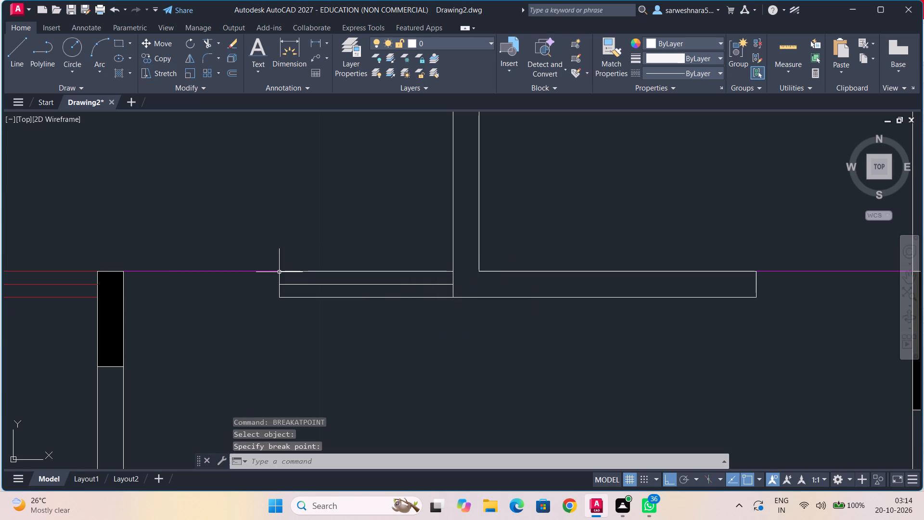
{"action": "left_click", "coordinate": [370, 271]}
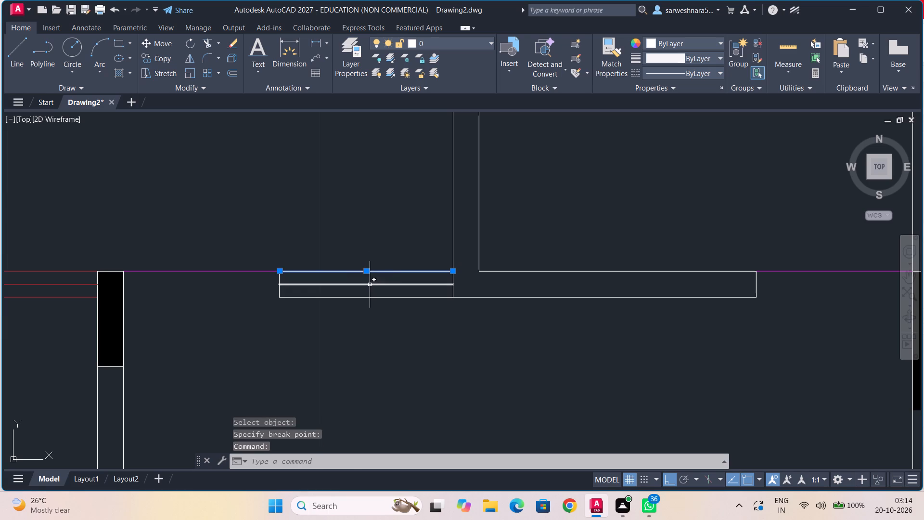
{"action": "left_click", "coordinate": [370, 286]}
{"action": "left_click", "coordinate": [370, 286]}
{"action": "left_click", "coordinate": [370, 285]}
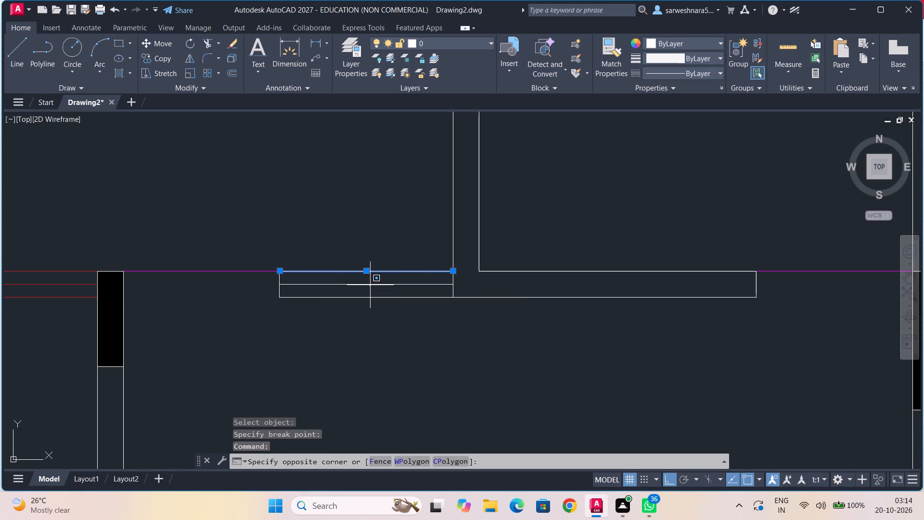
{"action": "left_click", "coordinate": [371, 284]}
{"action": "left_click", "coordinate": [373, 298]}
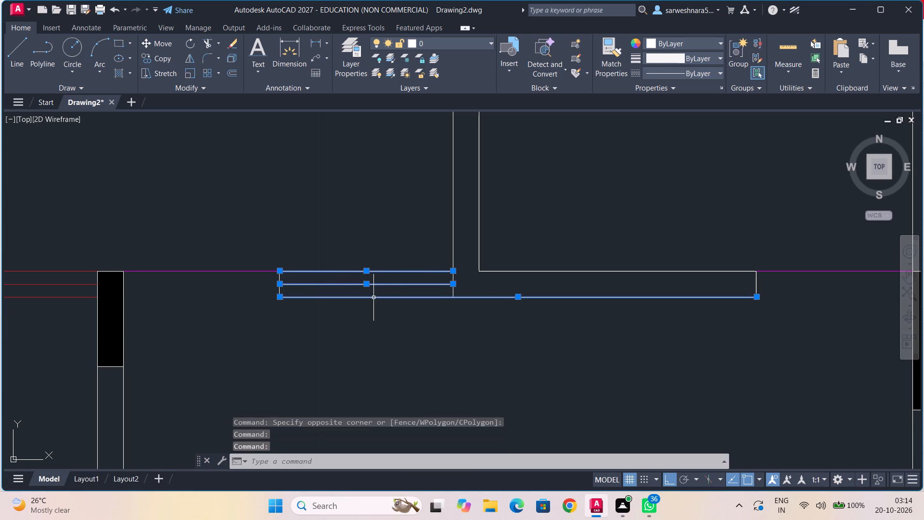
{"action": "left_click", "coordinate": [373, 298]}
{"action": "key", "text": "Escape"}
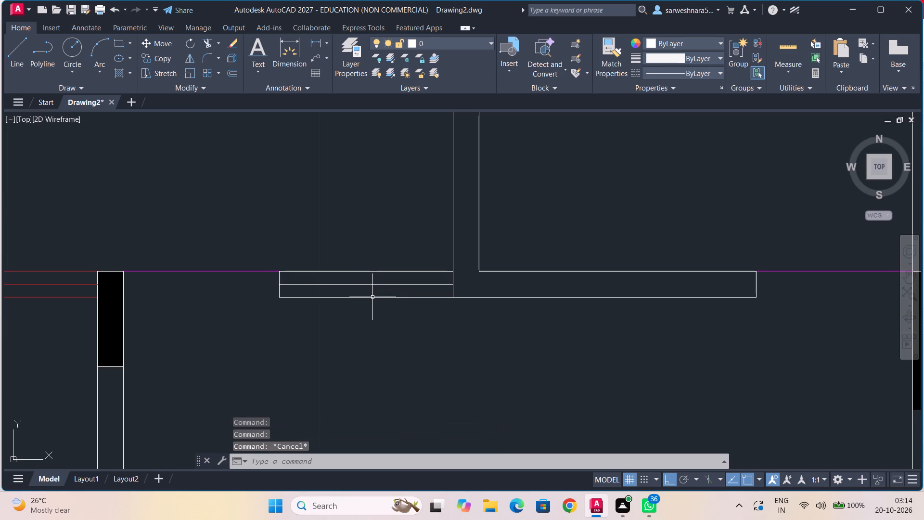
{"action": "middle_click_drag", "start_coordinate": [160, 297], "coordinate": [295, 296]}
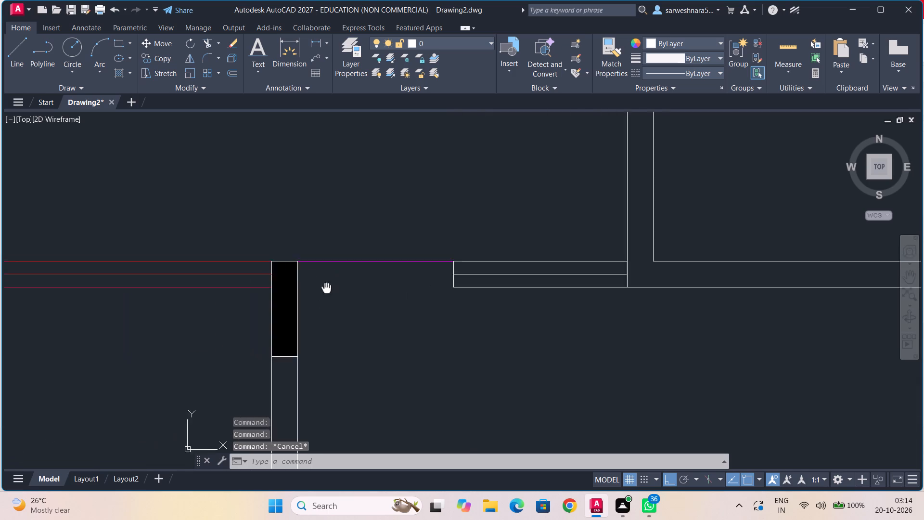
Apply Break at Point to the bottom line of the window east of the magenta opening, at the window's east end.
{"action": "middle_click_drag", "start_coordinate": [295, 296], "coordinate": [235, 306]}
{"action": "middle_click_drag", "start_coordinate": [308, 322], "coordinate": [189, 304]}
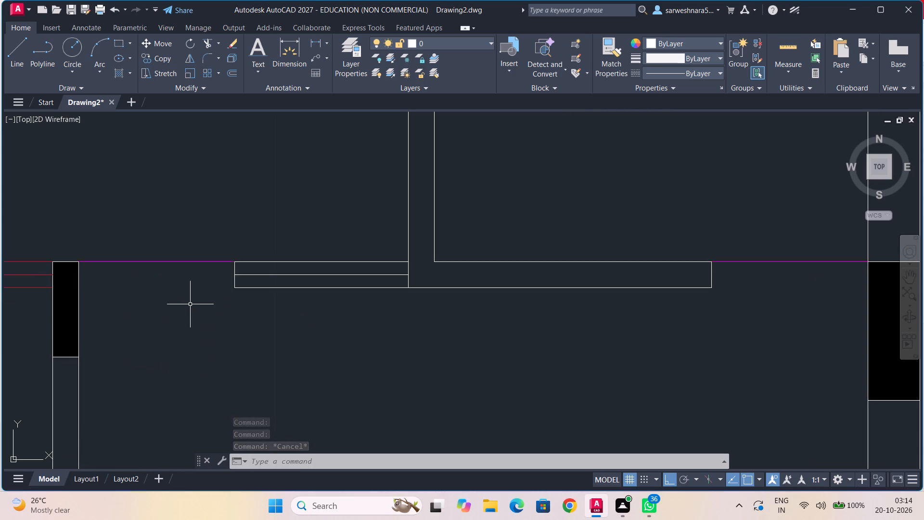
{"action": "type", "text": "bre"}
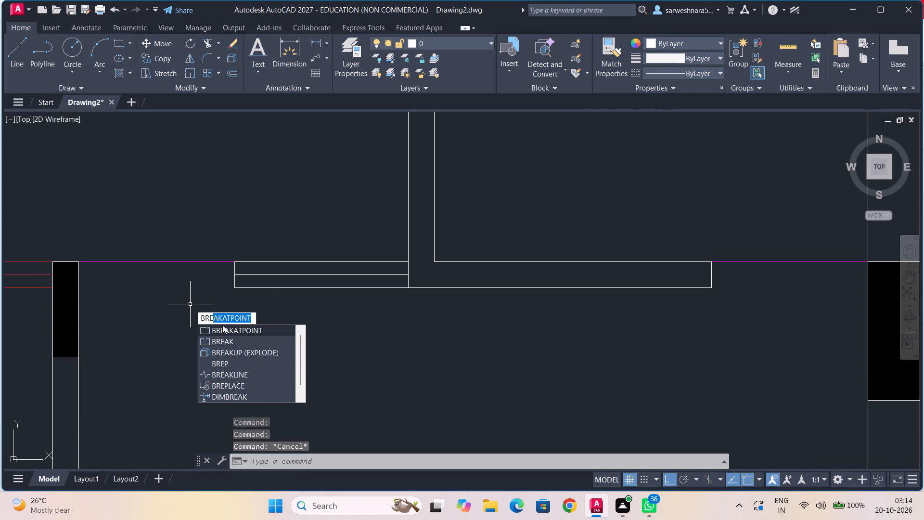
{"action": "left_click", "coordinate": [227, 329]}
{"action": "left_click", "coordinate": [280, 287]}
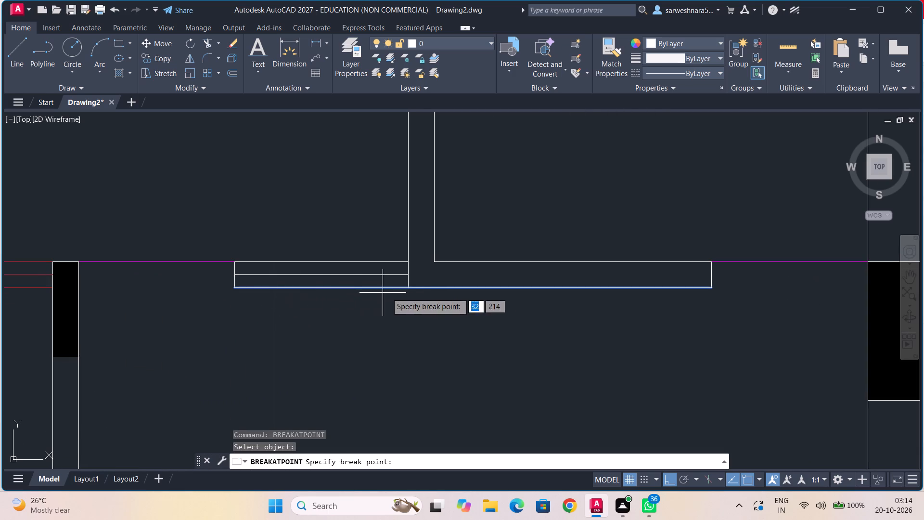
{"action": "left_click", "coordinate": [407, 288]}
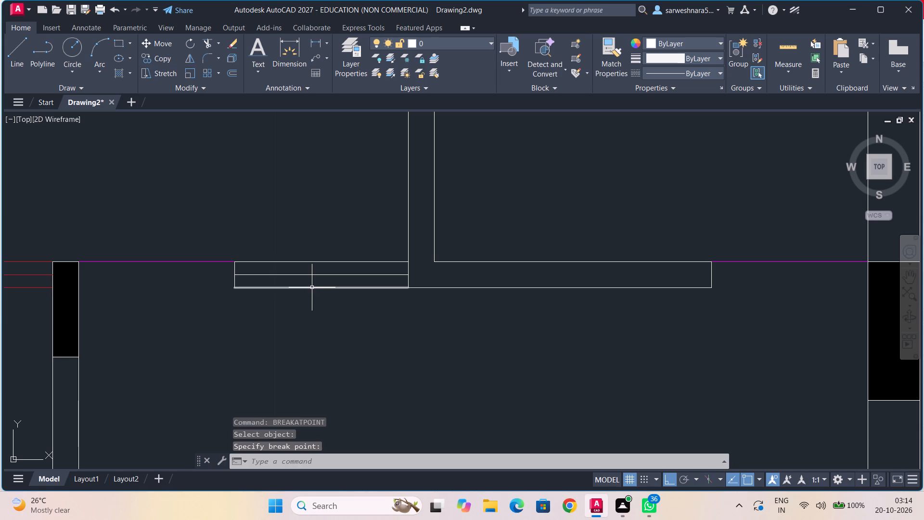
Recolour the three horizontal lines and the west end line of the window east of the magenta opening to red 205,32,39.
{"action": "left_click", "coordinate": [312, 287]}
{"action": "left_click", "coordinate": [315, 276]}
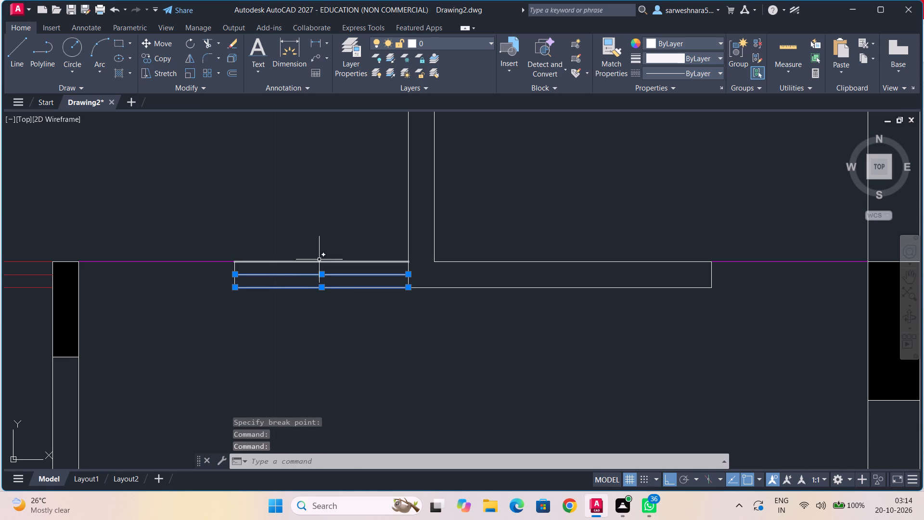
{"action": "left_click", "coordinate": [319, 260]}
{"action": "left_click", "coordinate": [321, 262]}
{"action": "left_click", "coordinate": [320, 262]}
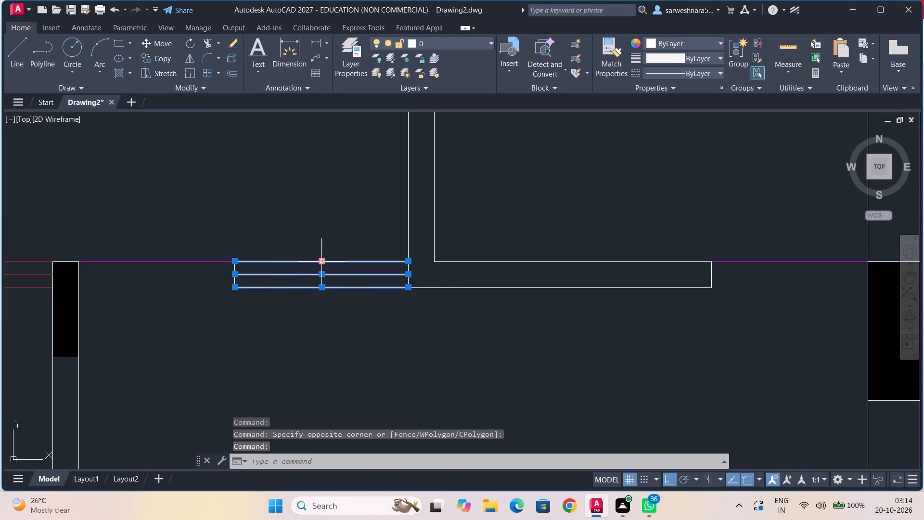
{"action": "scroll", "coordinate": [270, 280], "scroll_direction": "up", "scroll_amount": 3}
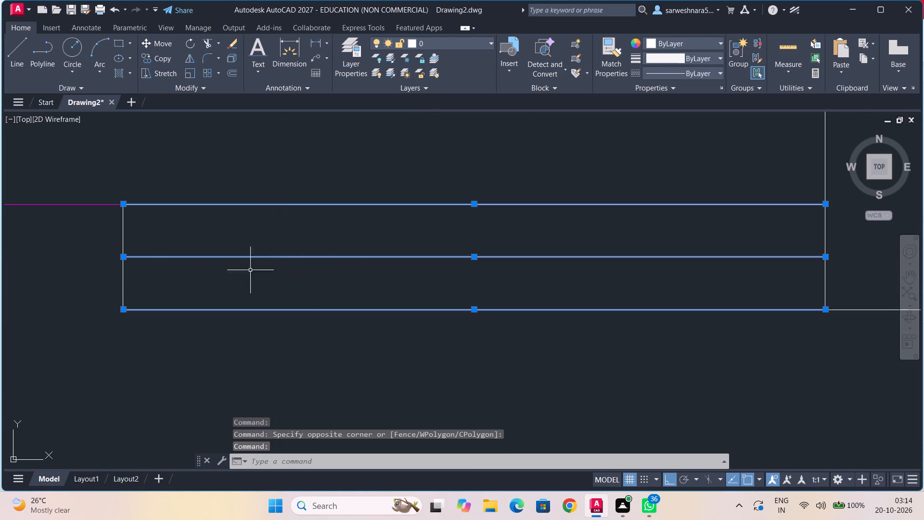
{"action": "left_click", "coordinate": [123, 233]}
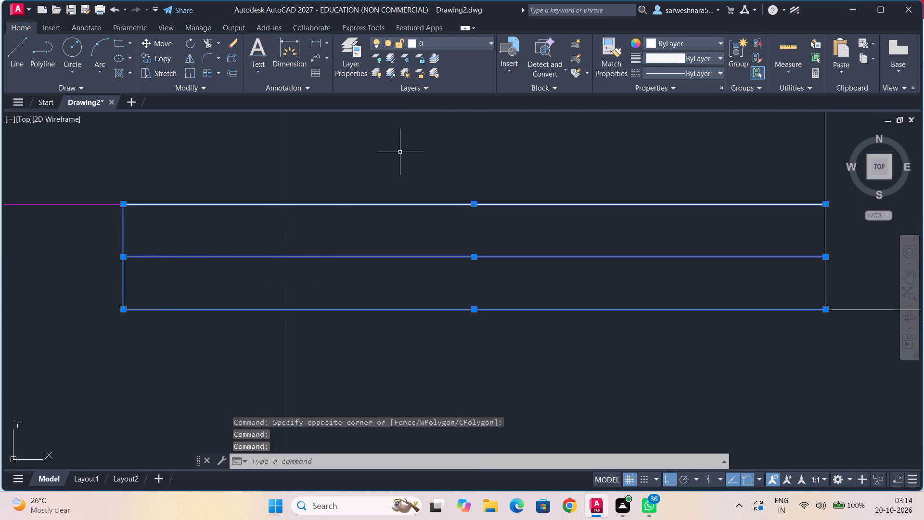
{"action": "left_click", "coordinate": [679, 46]}
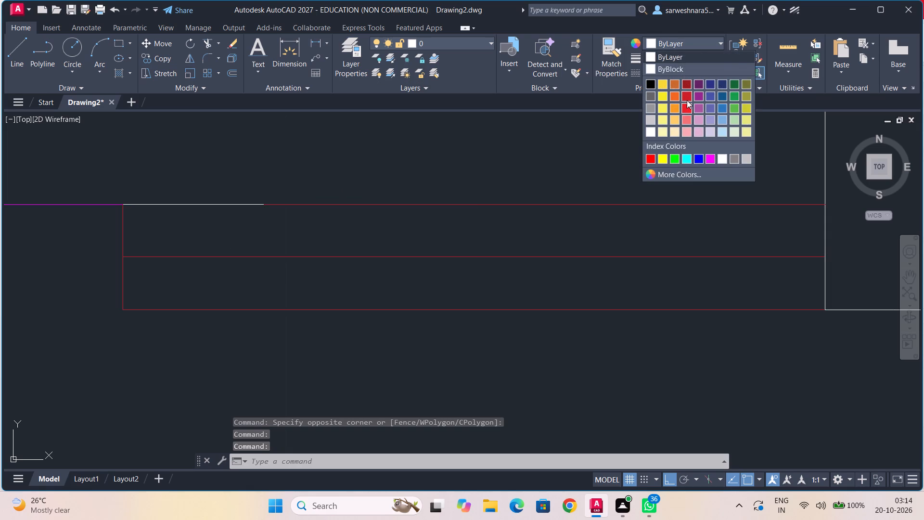
{"action": "left_click", "coordinate": [687, 100]}
{"action": "scroll", "coordinate": [565, 276], "scroll_direction": "down", "scroll_amount": 4}
{"action": "middle_click_drag", "start_coordinate": [575, 326], "coordinate": [426, 381]}
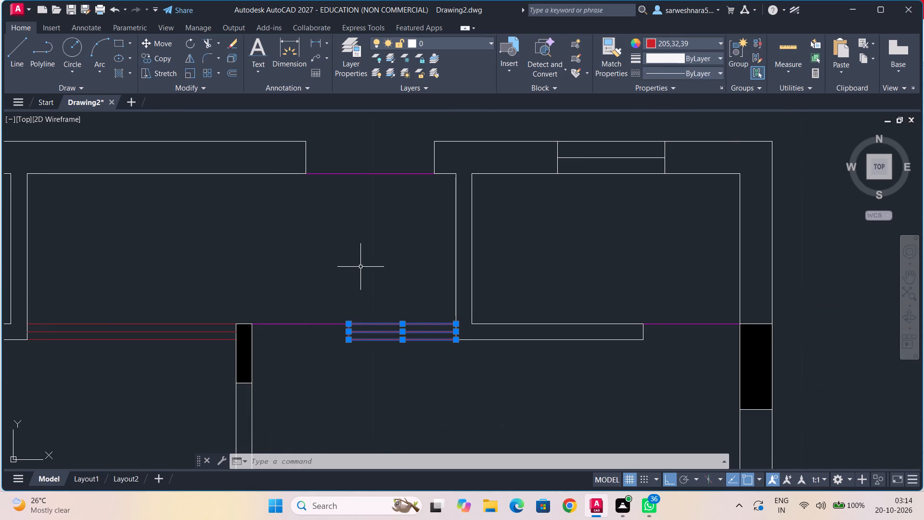
{"action": "key", "text": "Escape"}
Apply Break at Point to the short white line overlapping that window's top edge, at the window's northwest corner.
{"action": "scroll", "coordinate": [360, 286], "scroll_direction": "up", "scroll_amount": 2}
{"action": "scroll", "coordinate": [375, 331], "scroll_direction": "up", "scroll_amount": 1}
{"action": "middle_click_drag", "start_coordinate": [375, 331], "coordinate": [357, 262]}
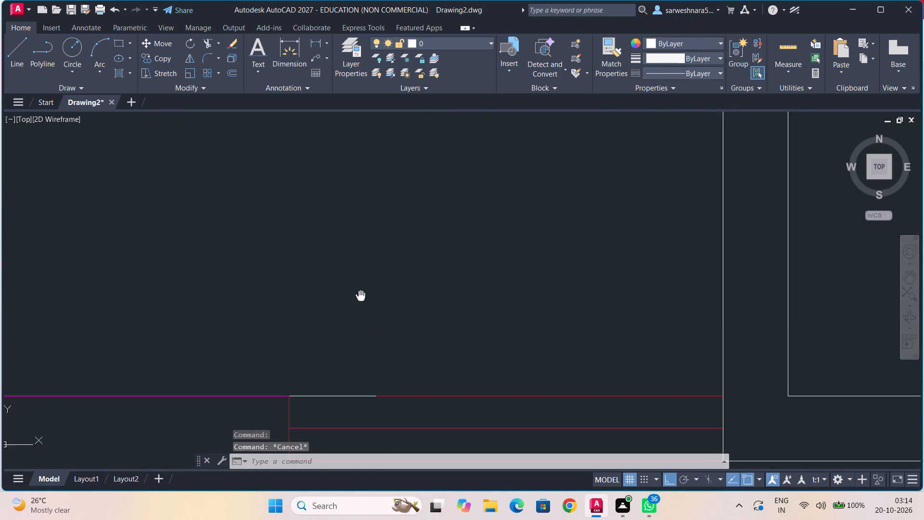
{"action": "middle_click_drag", "start_coordinate": [357, 262], "coordinate": [357, 258]}
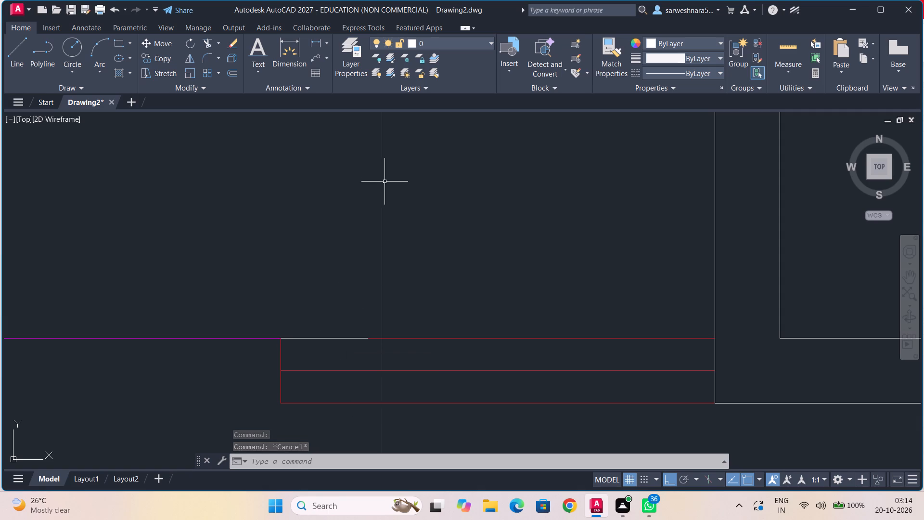
{"action": "type", "text": "bre"}
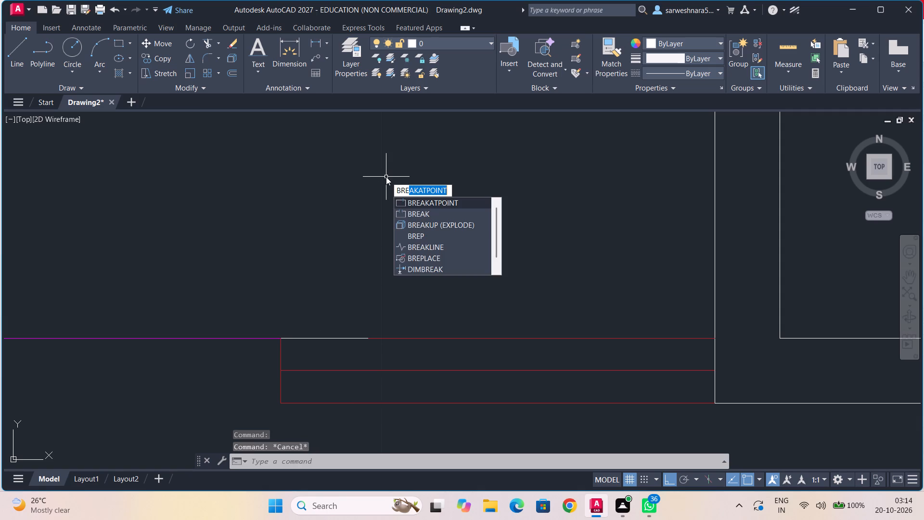
{"action": "left_click", "coordinate": [431, 206]}
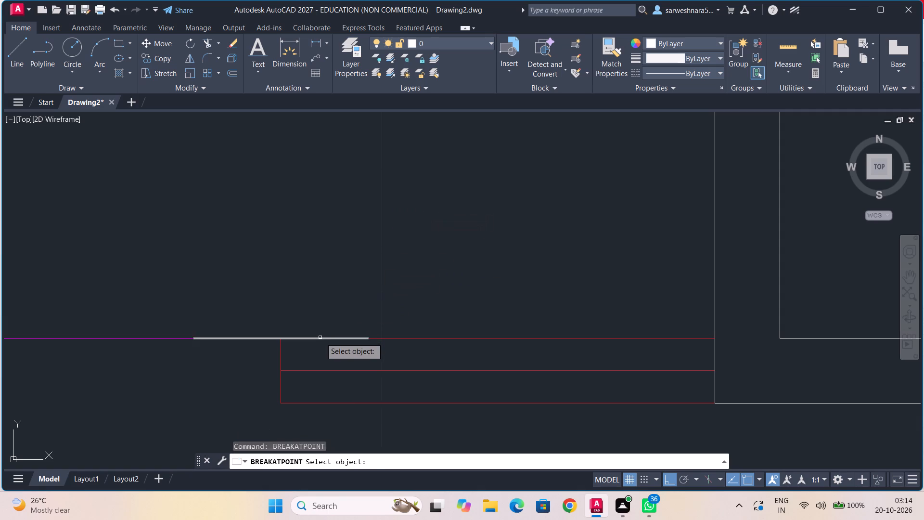
{"action": "left_click", "coordinate": [321, 338]}
{"action": "left_click", "coordinate": [282, 339]}
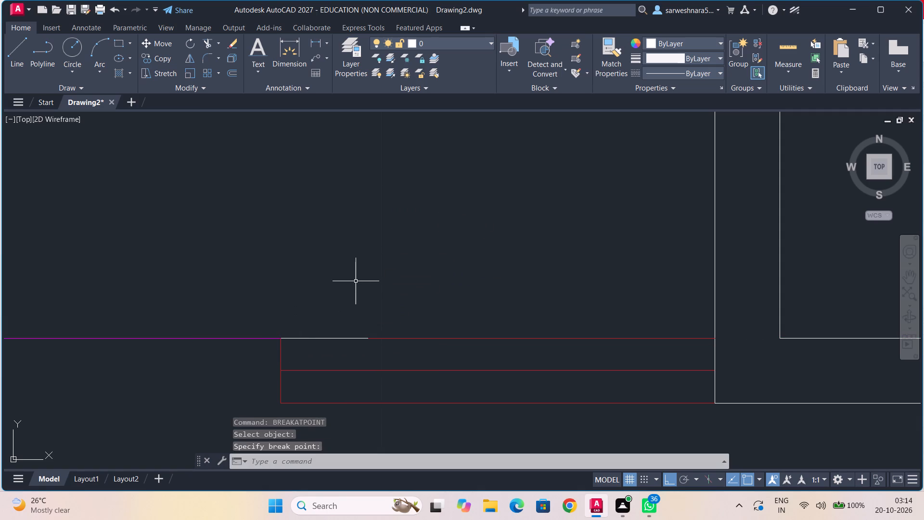
Recolour the remaining white segment on that window's top edge to red 205,32,39.
{"action": "left_click", "coordinate": [327, 338]}
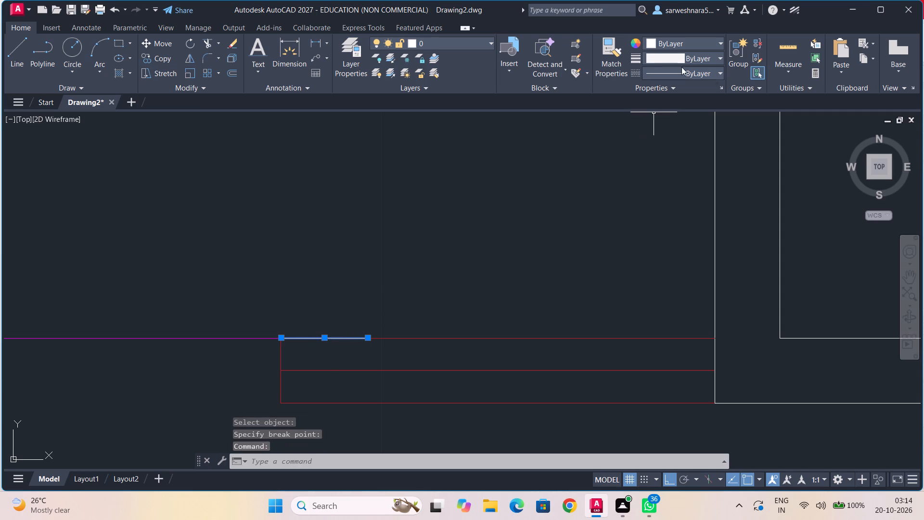
{"action": "left_click", "coordinate": [694, 40]}
{"action": "left_click", "coordinate": [691, 93]}
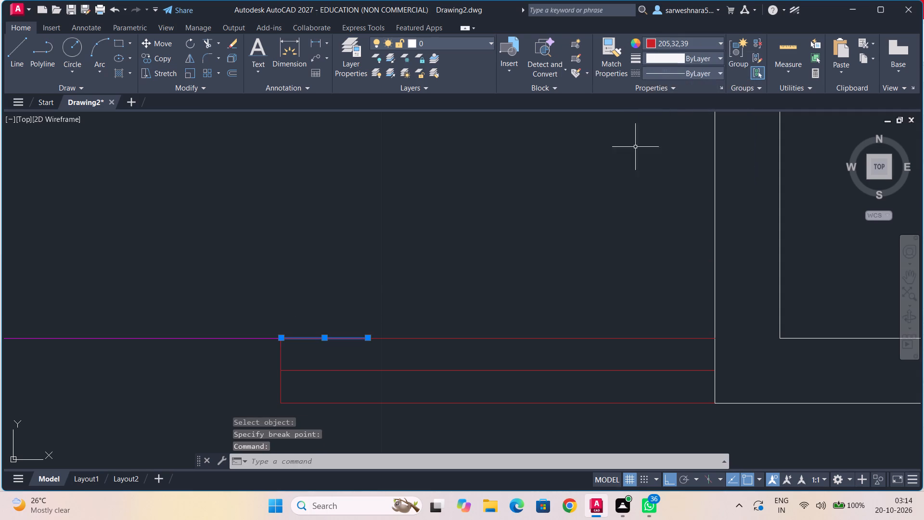
{"action": "scroll", "coordinate": [605, 172], "scroll_direction": "down", "scroll_amount": 2}
{"action": "middle_click_drag", "start_coordinate": [600, 182], "coordinate": [454, 250]}
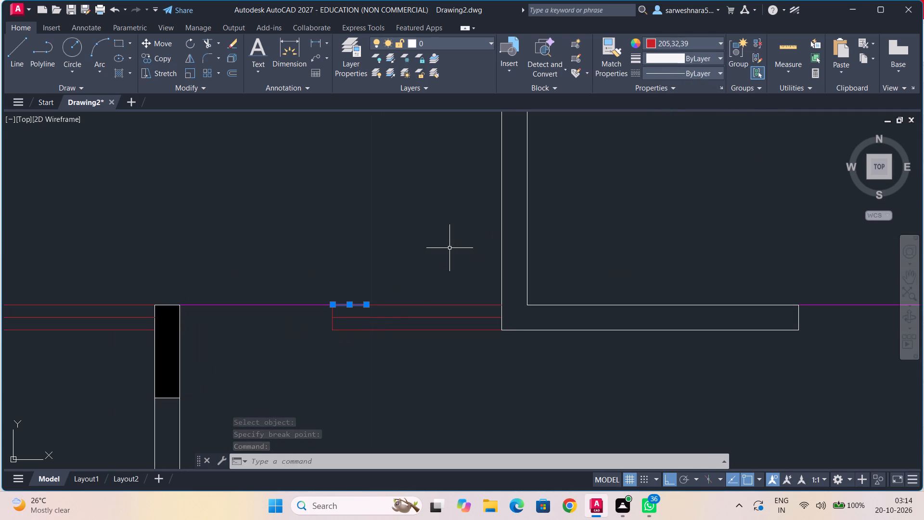
{"action": "key", "text": "Escape"}
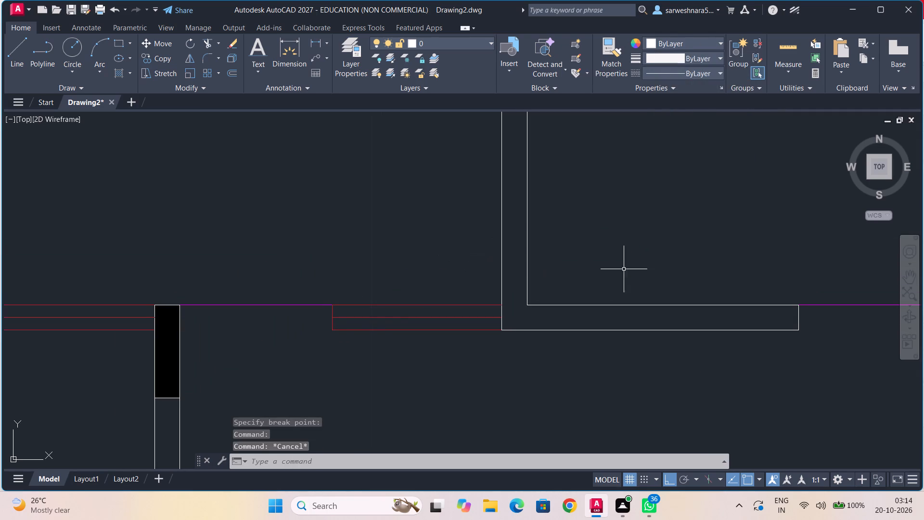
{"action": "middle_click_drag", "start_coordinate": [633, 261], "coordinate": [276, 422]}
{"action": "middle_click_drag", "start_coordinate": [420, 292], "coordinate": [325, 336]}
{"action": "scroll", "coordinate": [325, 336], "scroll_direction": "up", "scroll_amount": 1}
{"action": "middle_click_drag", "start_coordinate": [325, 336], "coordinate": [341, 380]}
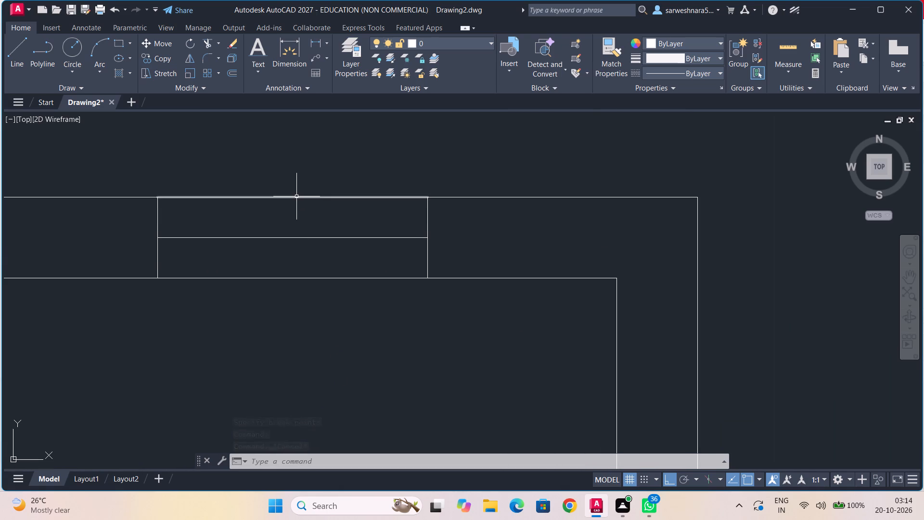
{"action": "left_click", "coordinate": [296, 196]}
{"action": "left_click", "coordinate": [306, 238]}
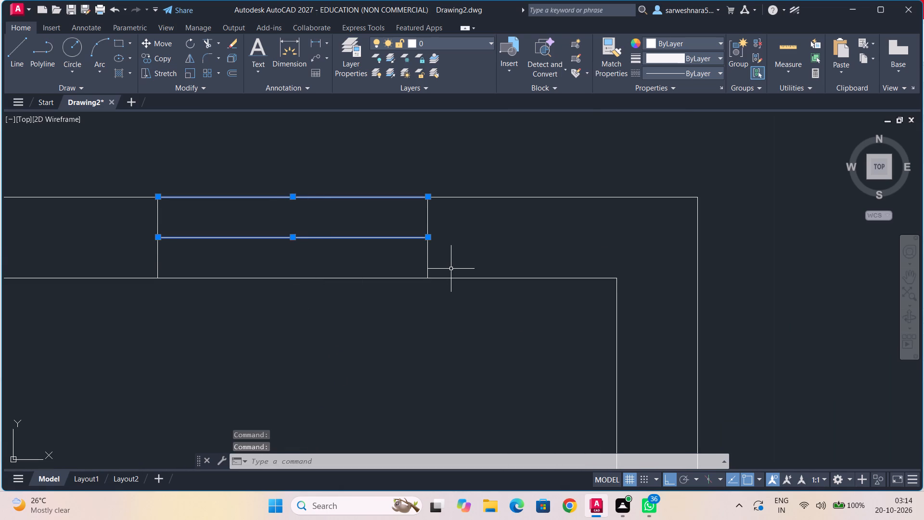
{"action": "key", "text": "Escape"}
Apply Break at Point to the inner line of the northeast room's north wall at both the east and west ends of its window.
{"action": "type", "text": "be"}
{"action": "key", "text": "BackSpace"}
{"action": "type", "text": "re"}
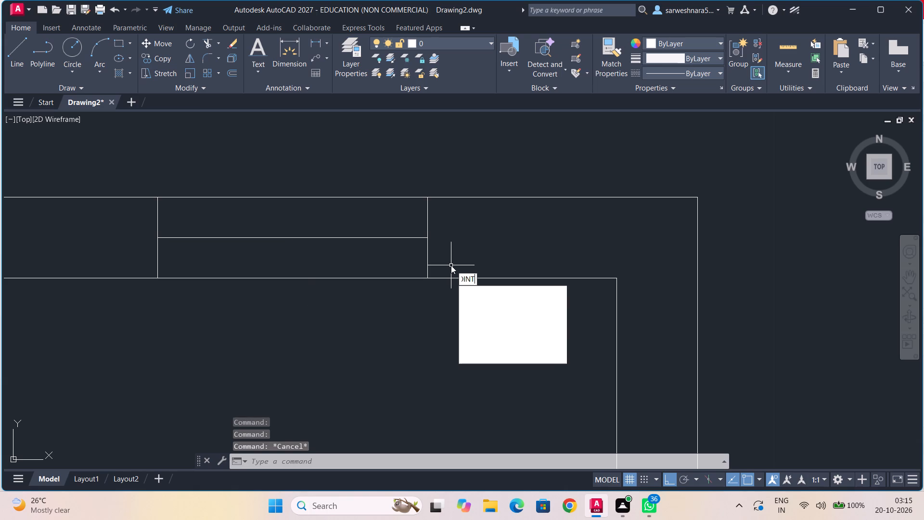
{"action": "left_click", "coordinate": [502, 294]}
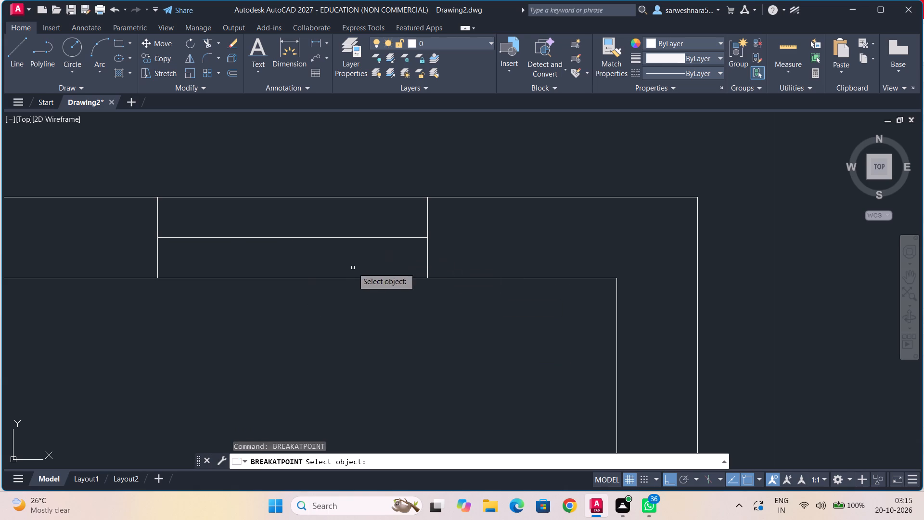
{"action": "left_click", "coordinate": [353, 279]}
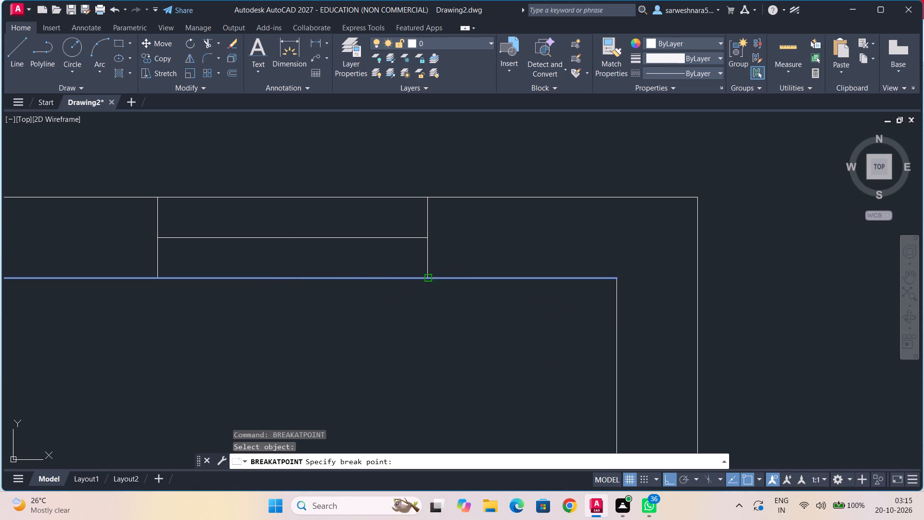
{"action": "left_click", "coordinate": [428, 278]}
{"action": "type", "text": "bre"}
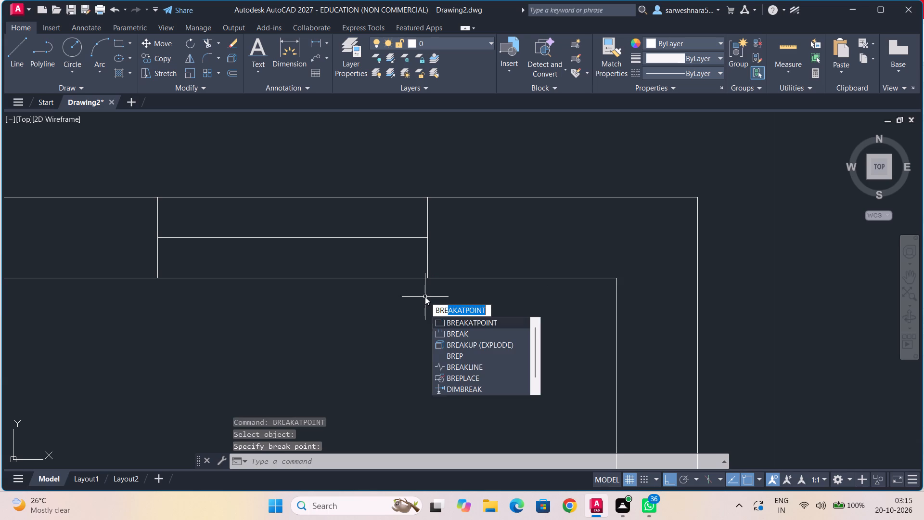
{"action": "left_click", "coordinate": [444, 326]}
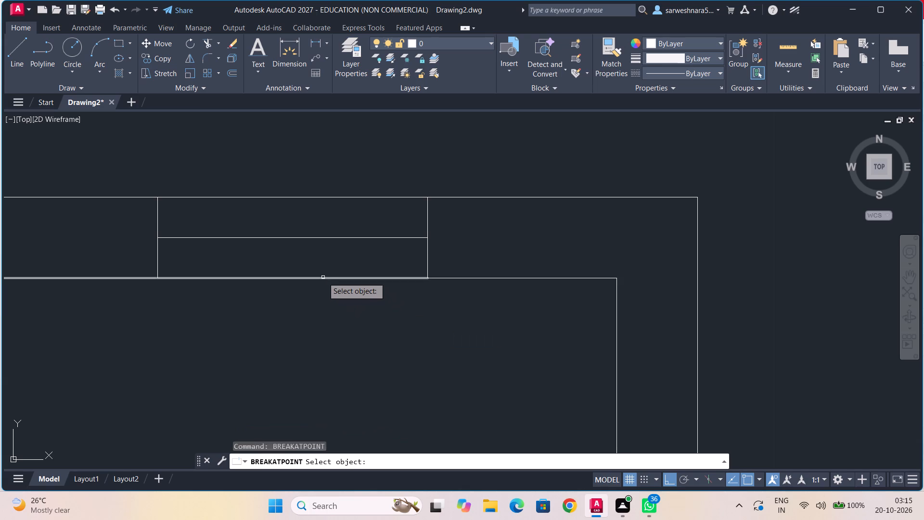
{"action": "left_click", "coordinate": [322, 279]}
{"action": "left_click", "coordinate": [160, 278]}
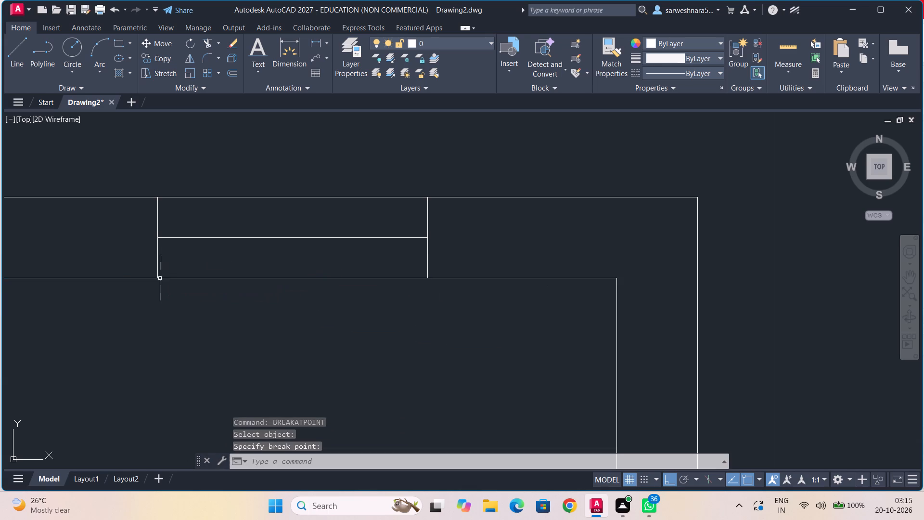
Recolour all horizontal and end lines of the window in the northeast room's north wall to red 205,32,39.
{"action": "left_click", "coordinate": [251, 278]}
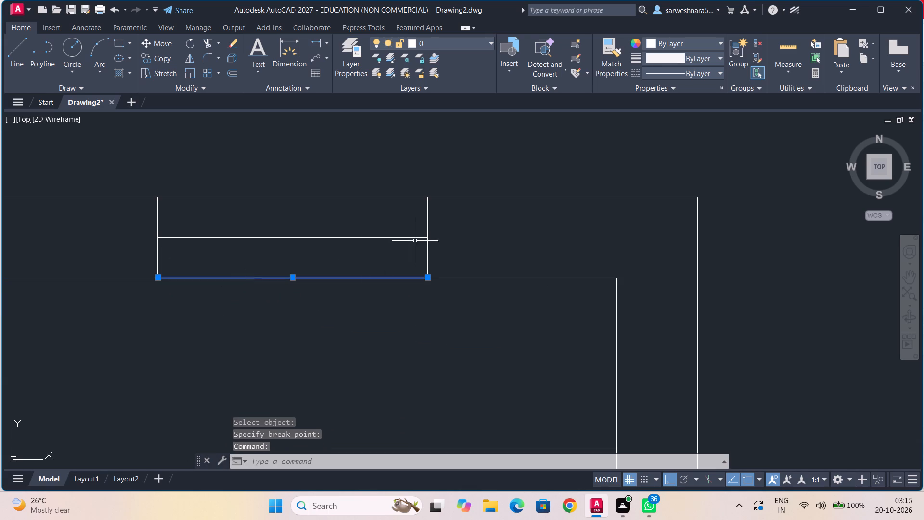
{"action": "left_click", "coordinate": [427, 244]}
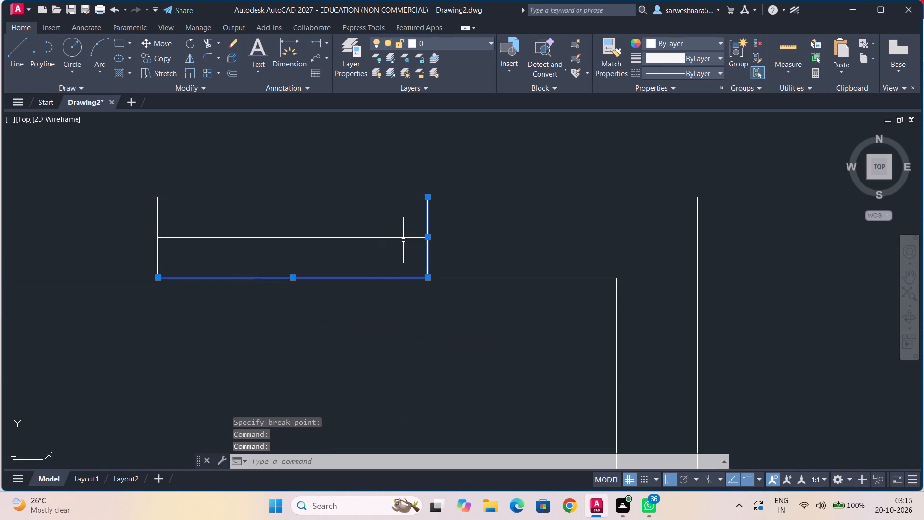
{"action": "left_click", "coordinate": [402, 239]}
{"action": "left_click", "coordinate": [388, 197]}
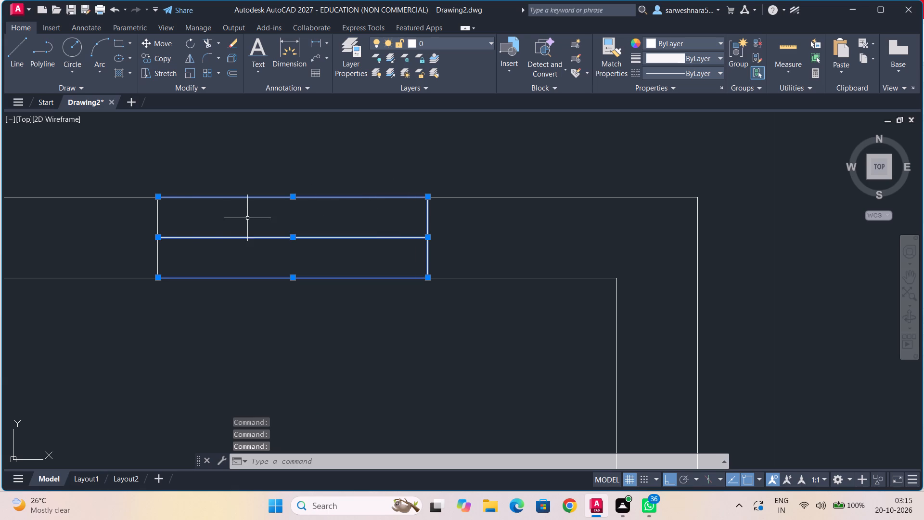
{"action": "left_click", "coordinate": [157, 217]}
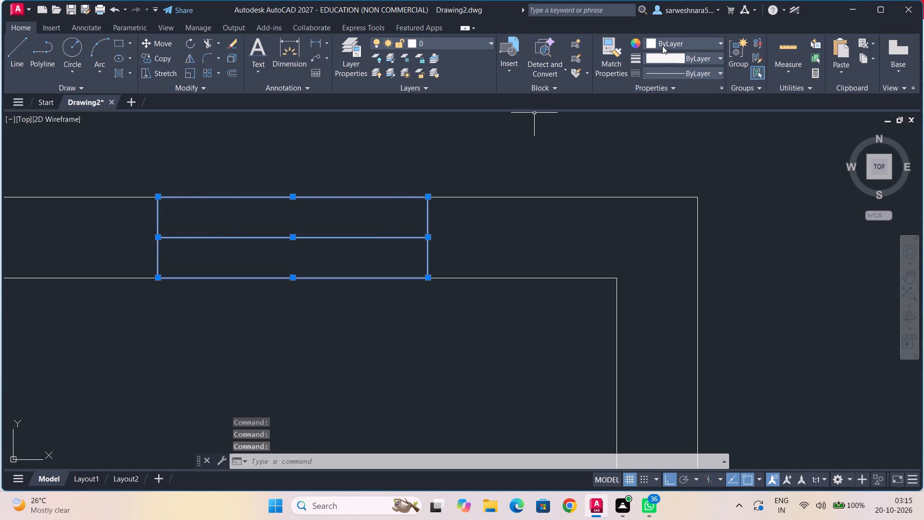
{"action": "left_click", "coordinate": [663, 45]}
{"action": "left_click", "coordinate": [687, 93]}
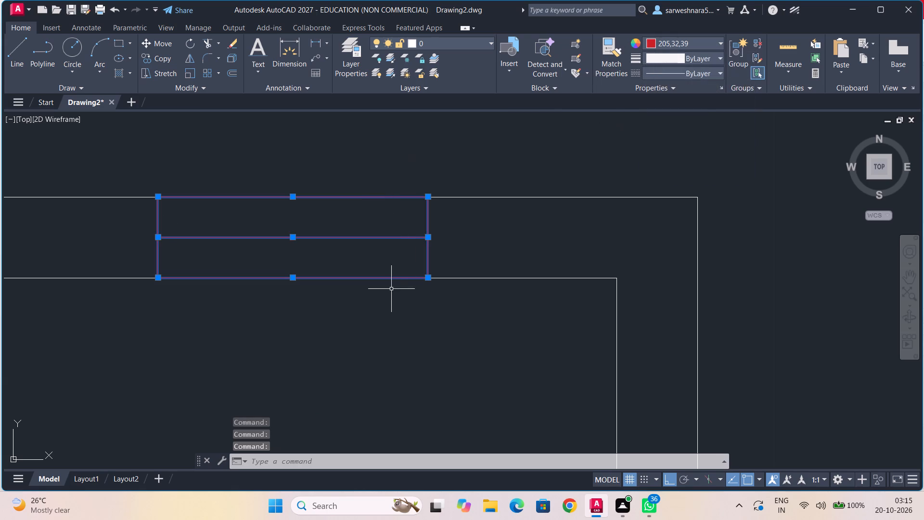
{"action": "scroll", "coordinate": [393, 307], "scroll_direction": "down", "scroll_amount": 3}
{"action": "middle_click_drag", "start_coordinate": [407, 297], "coordinate": [414, 273]}
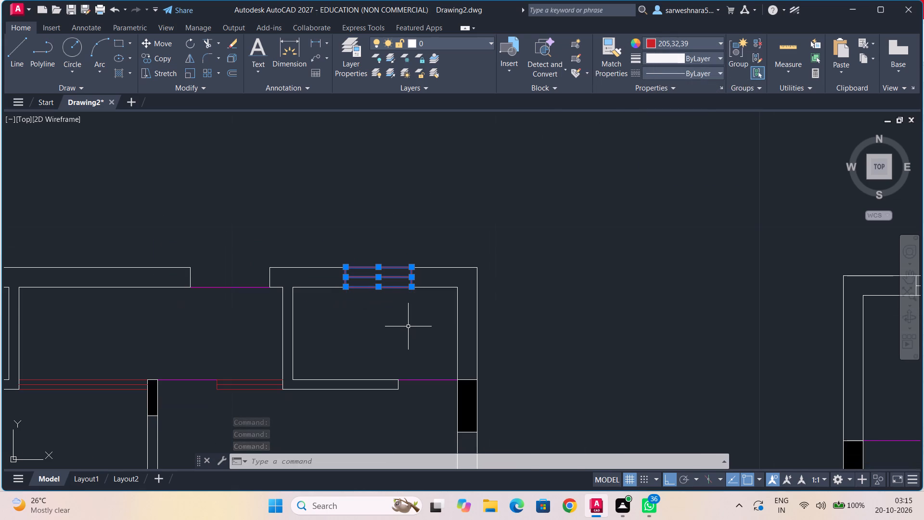
{"action": "key", "text": "Escape"}
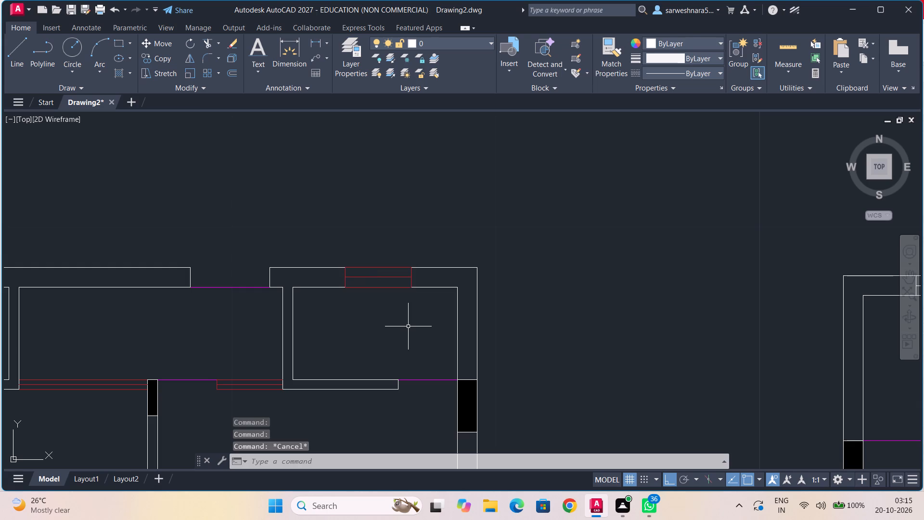
{"action": "middle_click_drag", "start_coordinate": [419, 354], "coordinate": [426, 247]}
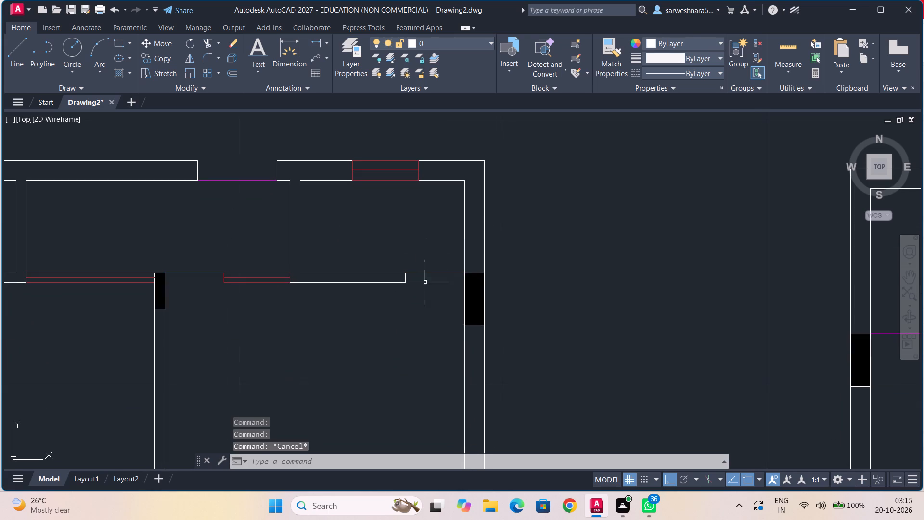
Apply Break at Point to the wall's south line at both ends of the window just west of the east wall's lower black column.
{"action": "middle_click_drag", "start_coordinate": [400, 351], "coordinate": [378, 210]}
{"action": "middle_click_drag", "start_coordinate": [341, 360], "coordinate": [336, 305]}
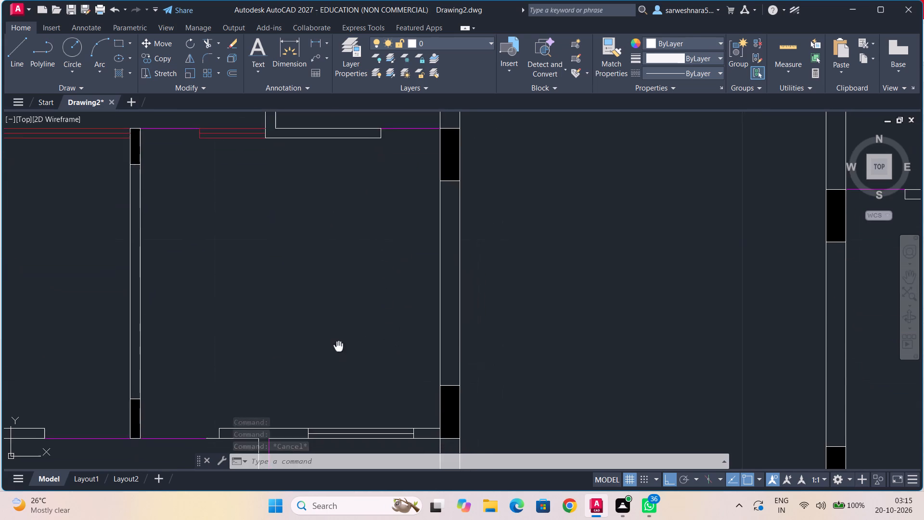
{"action": "middle_click_drag", "start_coordinate": [336, 305], "coordinate": [336, 241]}
{"action": "middle_click_drag", "start_coordinate": [363, 301], "coordinate": [353, 246]}
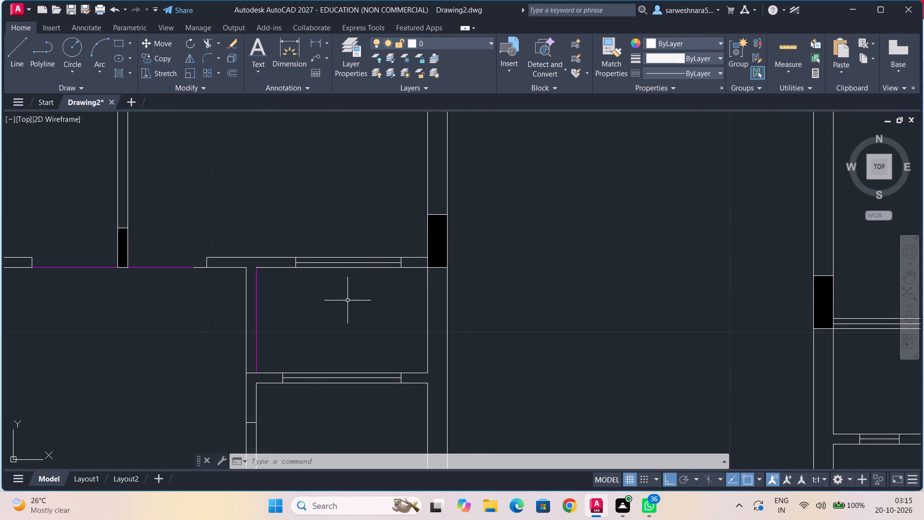
{"action": "scroll", "coordinate": [347, 300], "scroll_direction": "up", "scroll_amount": 2}
{"action": "middle_click_drag", "start_coordinate": [347, 300], "coordinate": [337, 382]}
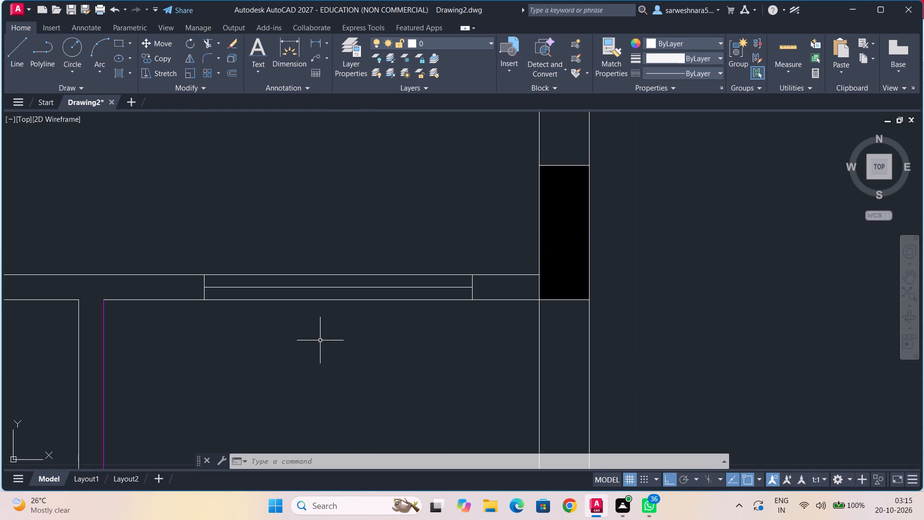
{"action": "scroll", "coordinate": [320, 340], "scroll_direction": "up", "scroll_amount": 1}
{"action": "middle_click_drag", "start_coordinate": [320, 340], "coordinate": [304, 378]}
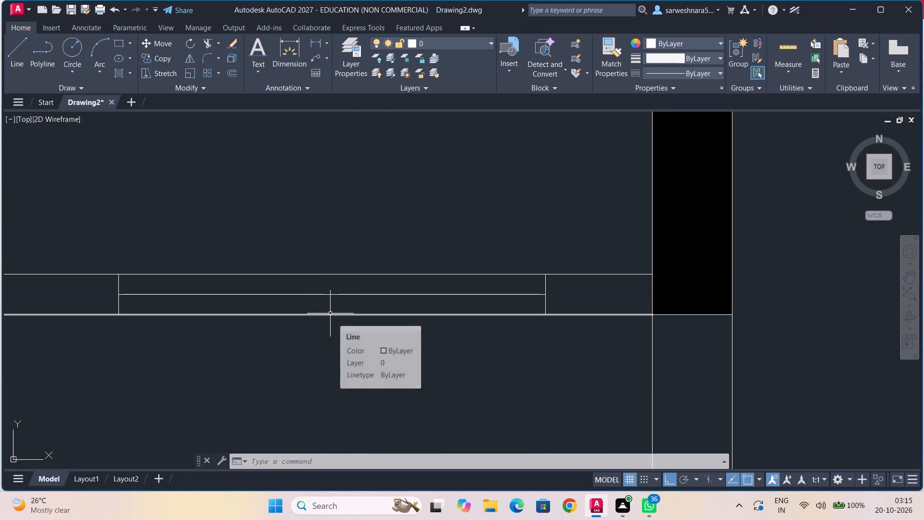
{"action": "type", "text": "bre"}
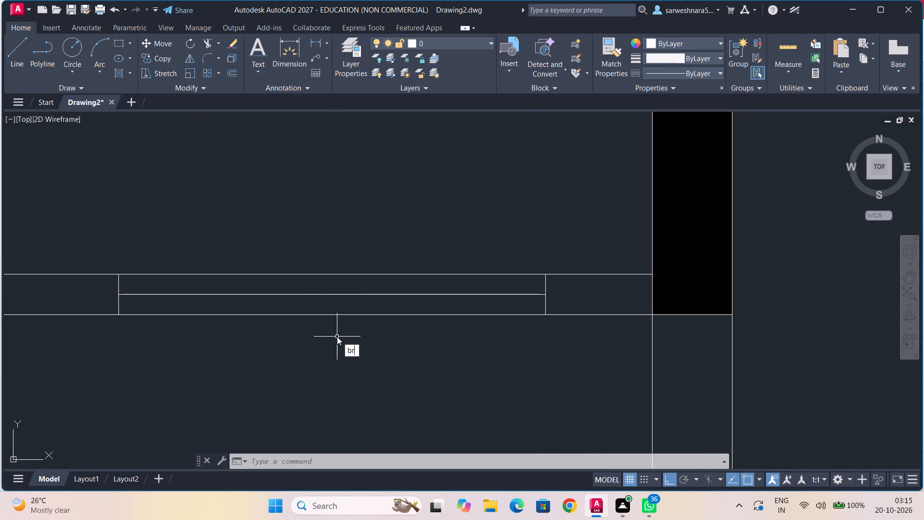
{"action": "left_click", "coordinate": [394, 361]}
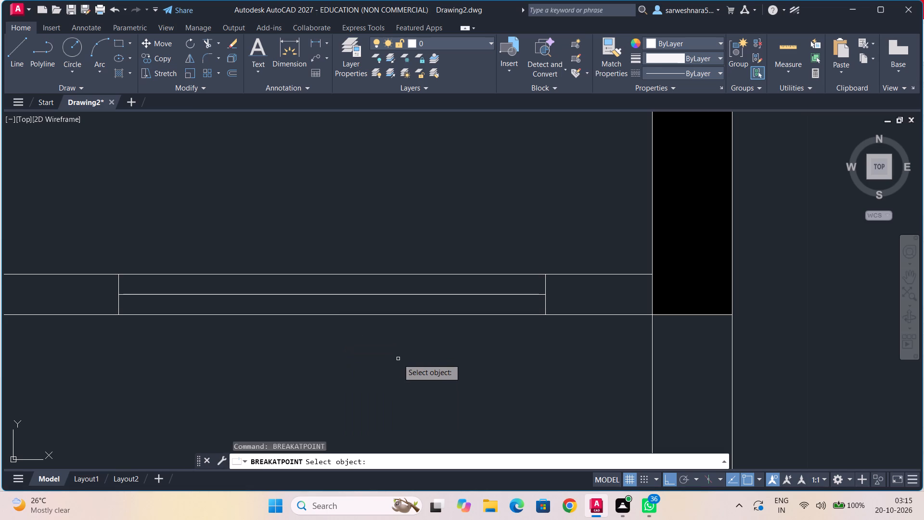
{"action": "left_click", "coordinate": [392, 315]}
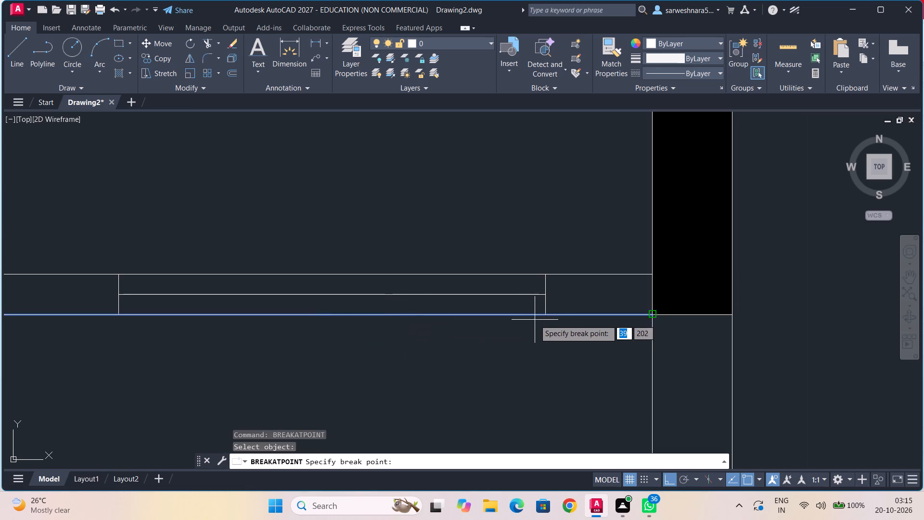
{"action": "left_click", "coordinate": [545, 315]}
{"action": "type", "text": "bre"}
{"action": "left_click", "coordinate": [570, 371]}
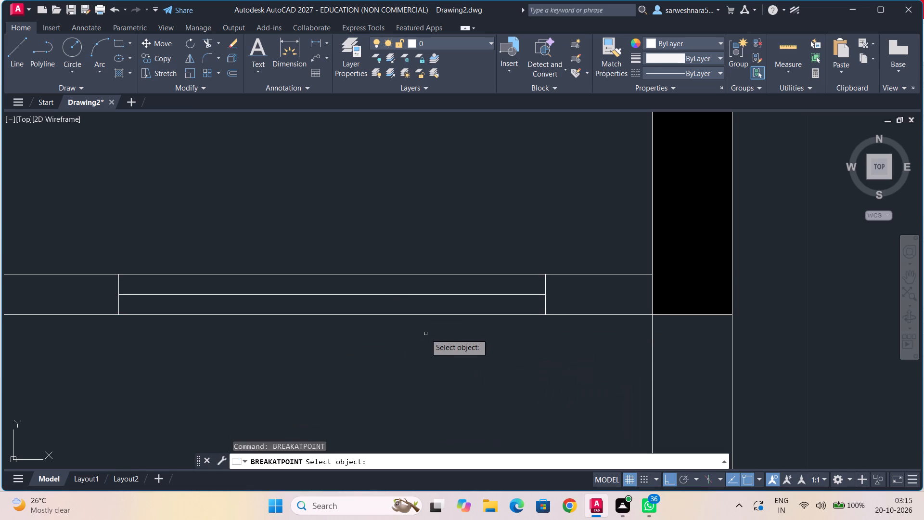
{"action": "left_click", "coordinate": [414, 315]}
{"action": "left_click", "coordinate": [118, 313]}
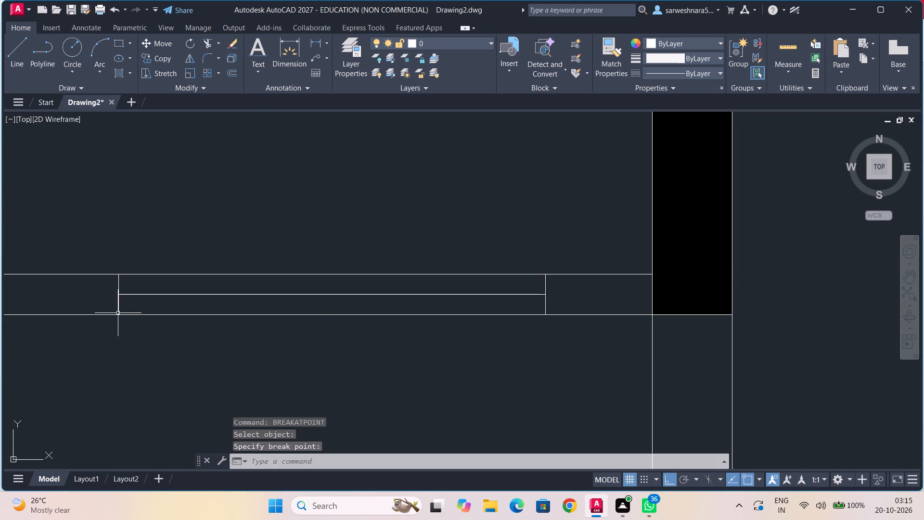
Recolour all three horizontal lines and both end lines of that window to red 205,32,39.
{"action": "left_click", "coordinate": [209, 315]}
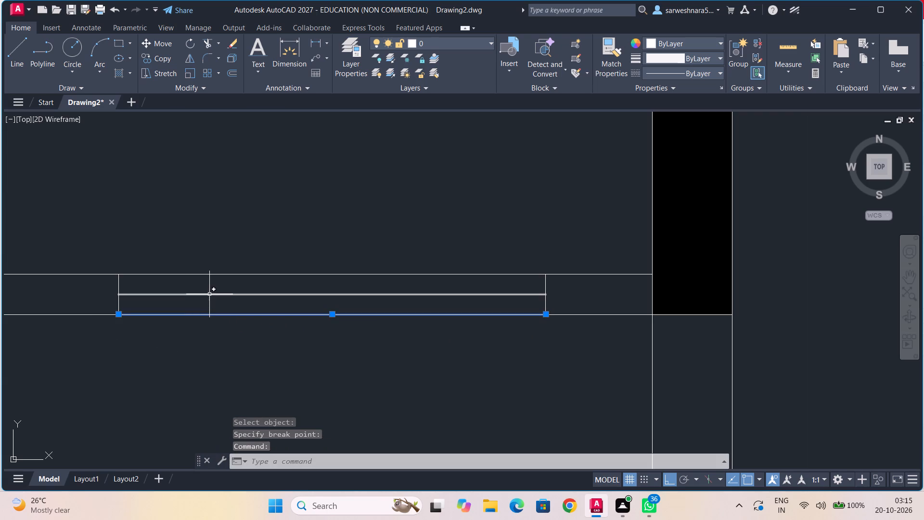
{"action": "left_click", "coordinate": [209, 294]}
{"action": "left_click", "coordinate": [210, 275]}
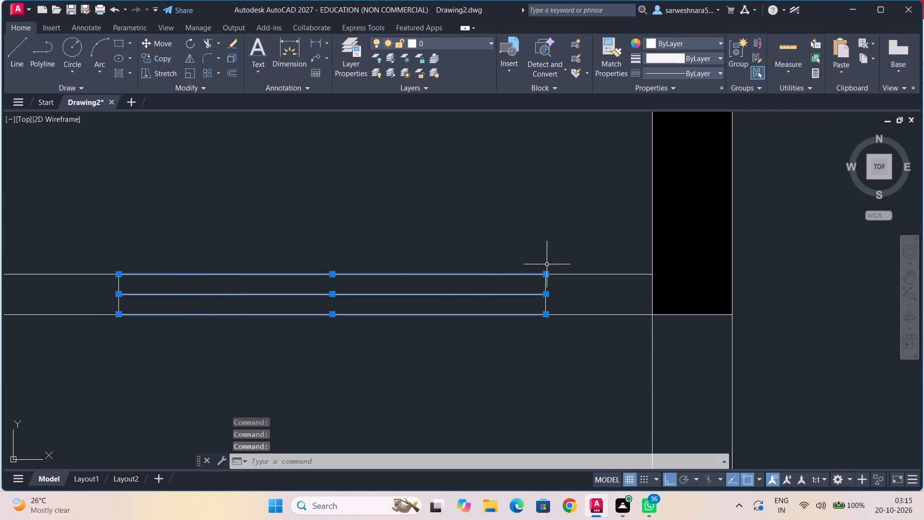
{"action": "left_click", "coordinate": [545, 282]}
{"action": "left_click", "coordinate": [119, 286]}
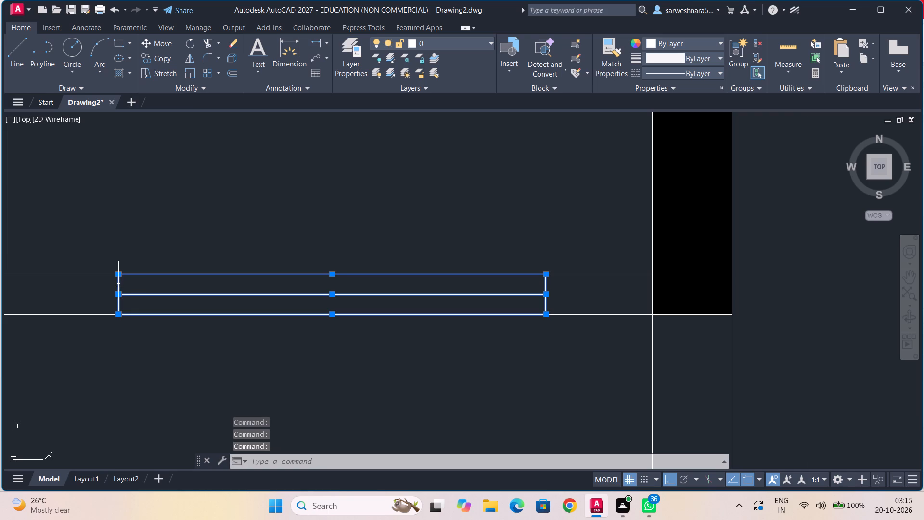
{"action": "left_click", "coordinate": [118, 285]}
{"action": "left_click", "coordinate": [662, 38]}
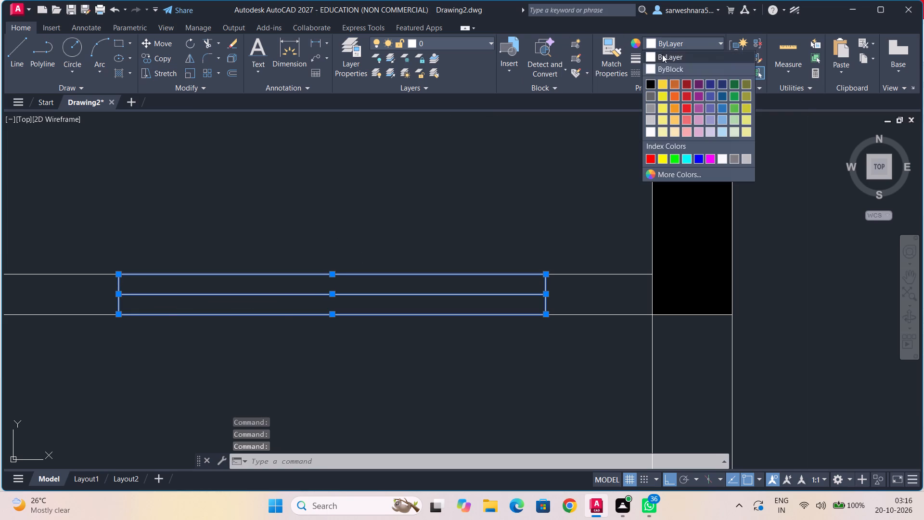
{"action": "left_click", "coordinate": [686, 94]}
{"action": "scroll", "coordinate": [307, 303], "scroll_direction": "down", "scroll_amount": 2}
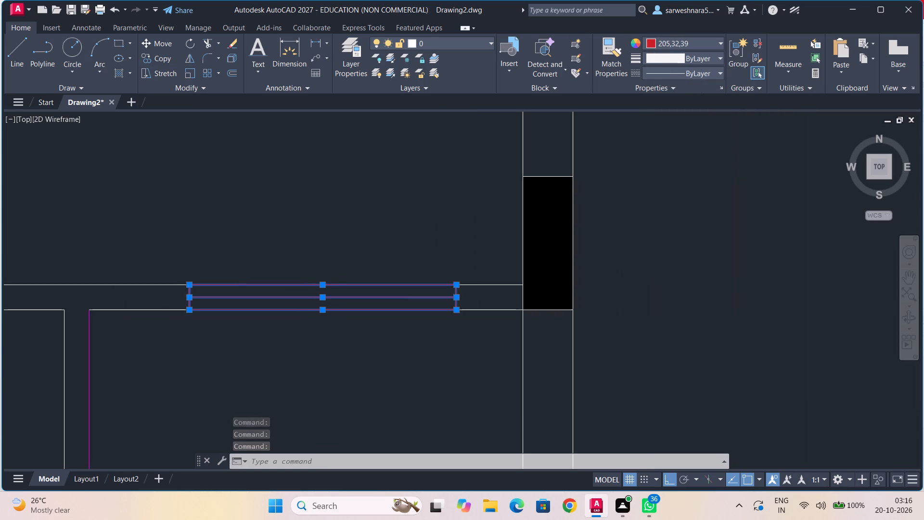
{"action": "middle_click_drag", "start_coordinate": [315, 338], "coordinate": [463, 301]}
{"action": "key", "text": "Escape"}
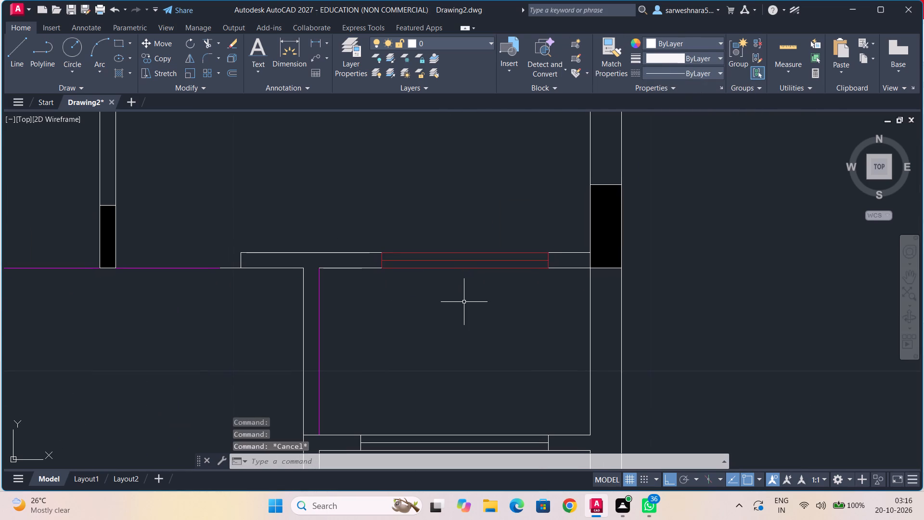
Recolour the white vertical line just west of the magenta line on the small room's west side to red 205,32,39.
{"action": "middle_click_drag", "start_coordinate": [388, 342], "coordinate": [406, 268]}
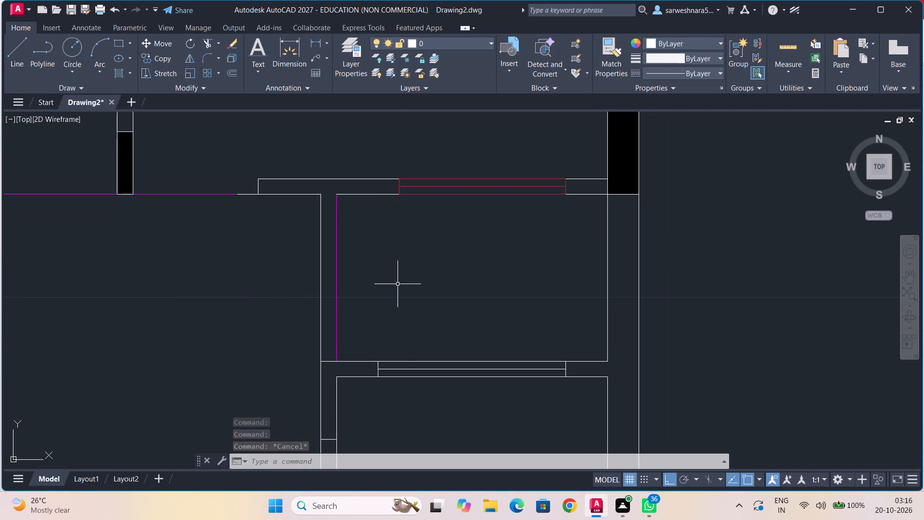
{"action": "scroll", "coordinate": [395, 296], "scroll_direction": "up", "scroll_amount": 1}
{"action": "middle_click_drag", "start_coordinate": [395, 296], "coordinate": [434, 231]}
{"action": "scroll", "coordinate": [434, 231], "scroll_direction": "down", "scroll_amount": 1}
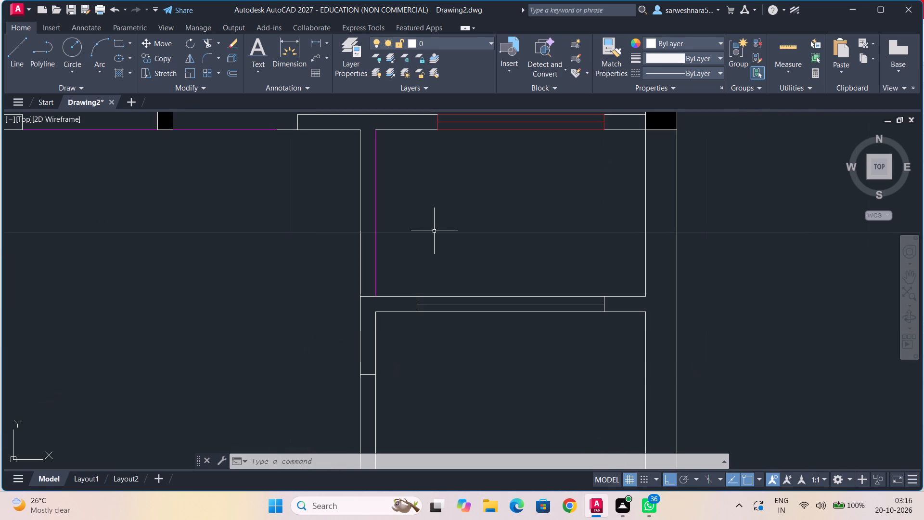
{"action": "left_click", "coordinate": [359, 246]}
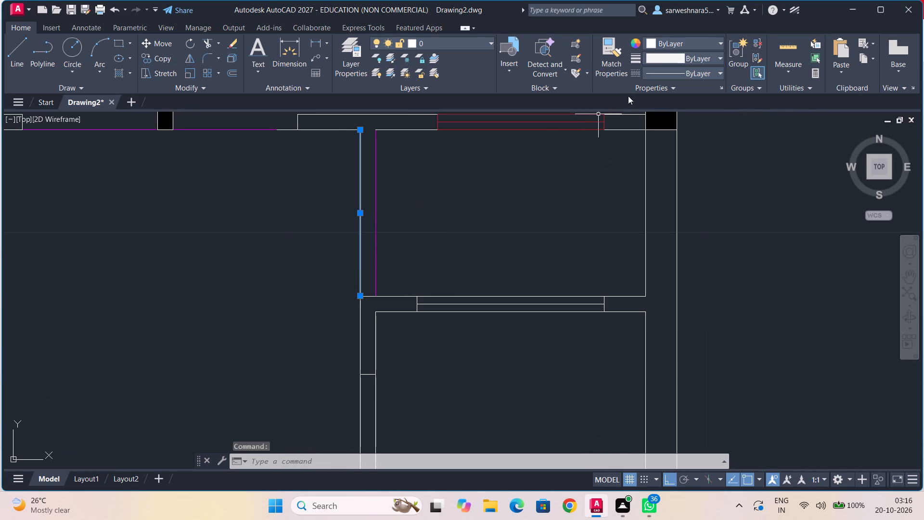
{"action": "left_click", "coordinate": [683, 43]}
{"action": "left_click", "coordinate": [688, 97]}
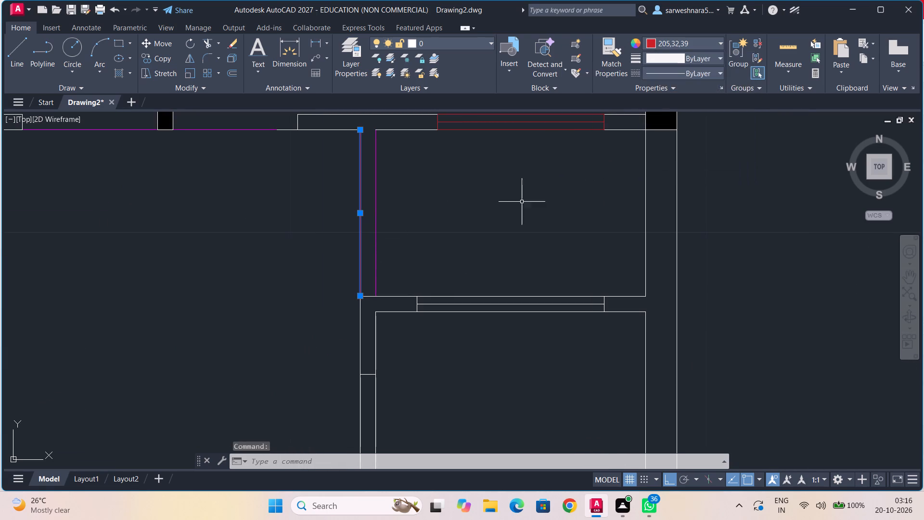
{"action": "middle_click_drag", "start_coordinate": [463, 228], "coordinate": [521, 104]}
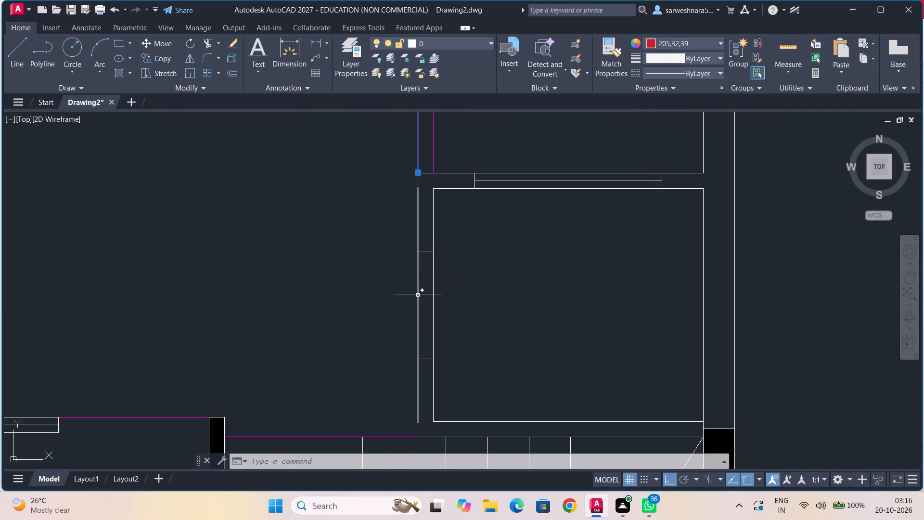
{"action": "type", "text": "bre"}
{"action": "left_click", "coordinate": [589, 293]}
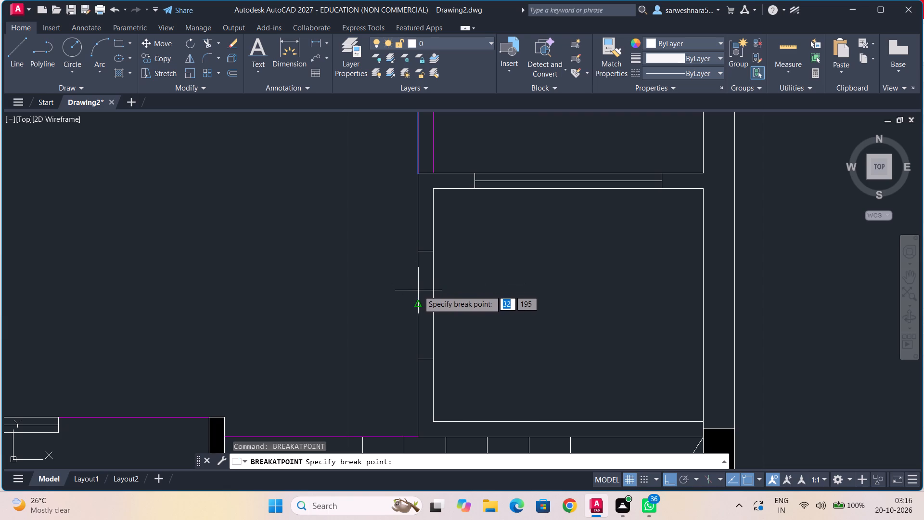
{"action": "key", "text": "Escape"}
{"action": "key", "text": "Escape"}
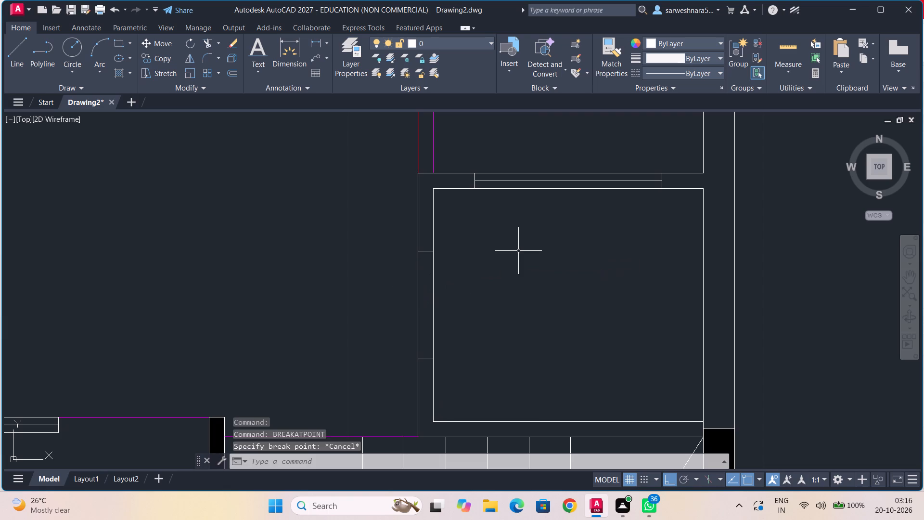
Apply Break at Point to the outer line of the next room south's west wall, at the north and south short cross lines.
{"action": "type", "text": "bre"}
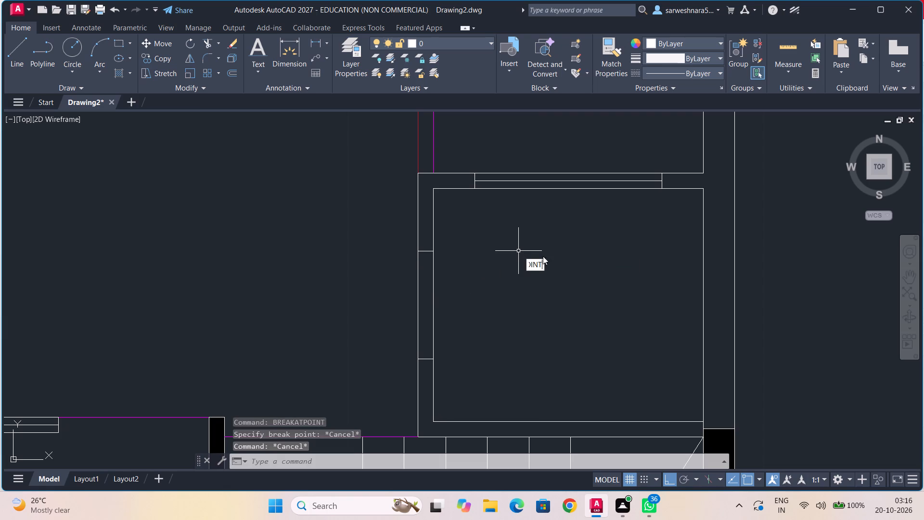
{"action": "left_click", "coordinate": [554, 279]}
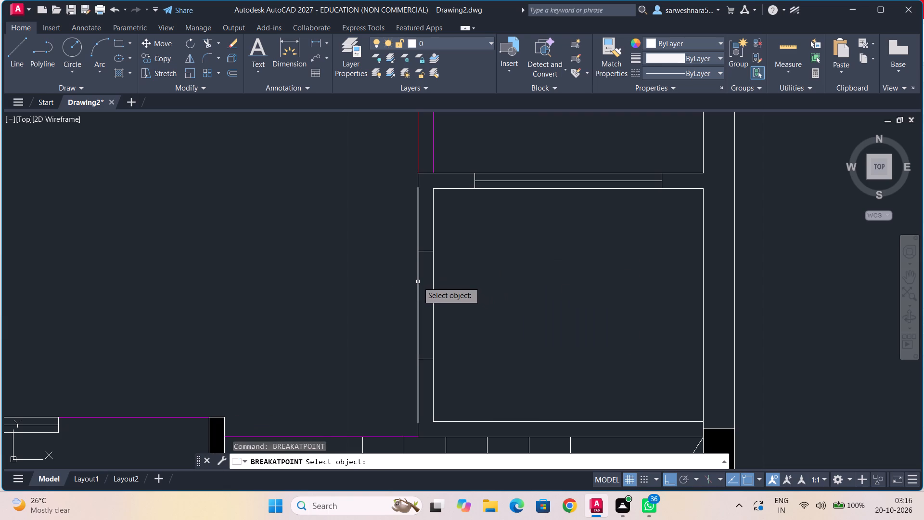
{"action": "left_click", "coordinate": [417, 282]}
{"action": "left_click", "coordinate": [419, 253]}
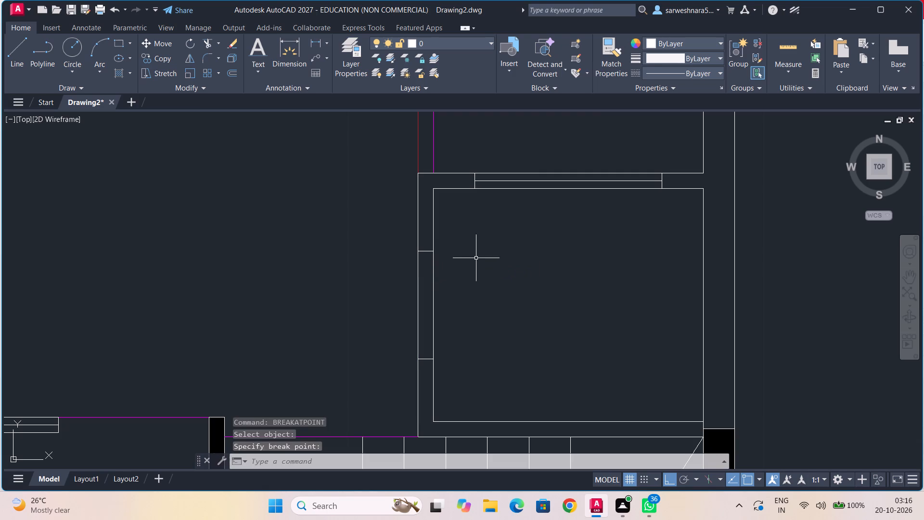
{"action": "type", "text": "bre"}
{"action": "left_click", "coordinate": [536, 282]}
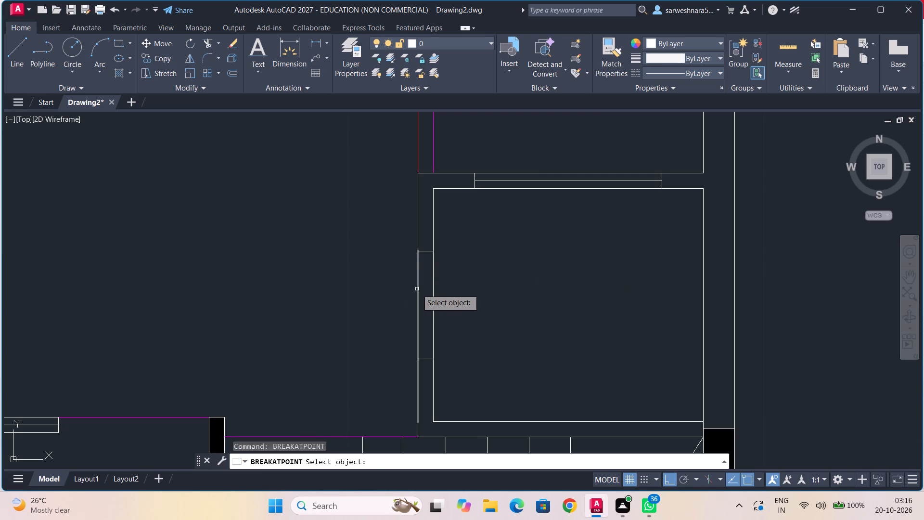
{"action": "left_click", "coordinate": [417, 289]}
{"action": "left_click", "coordinate": [419, 358]}
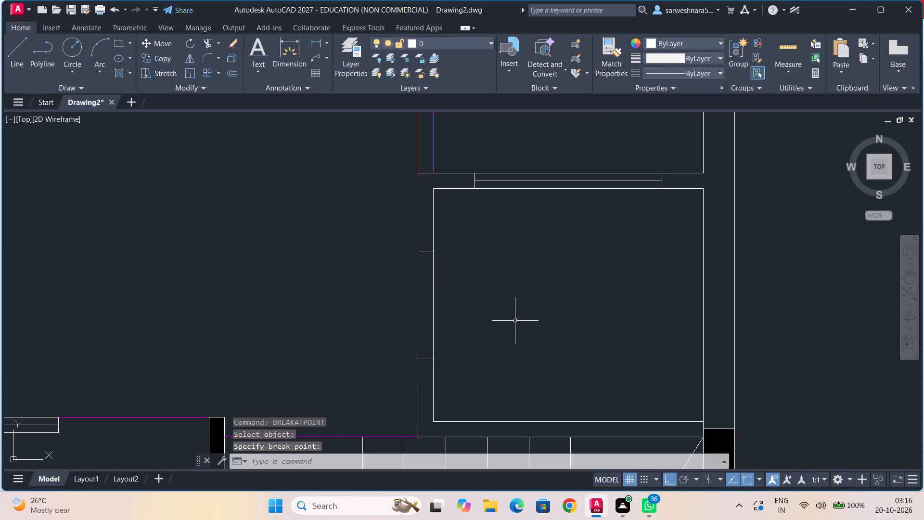
{"action": "left_click", "coordinate": [418, 320]}
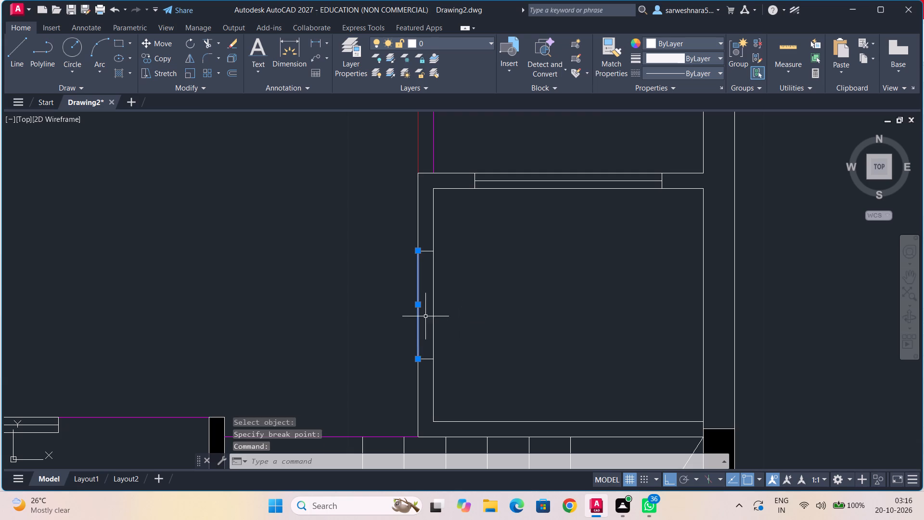
{"action": "key", "text": "Escape"}
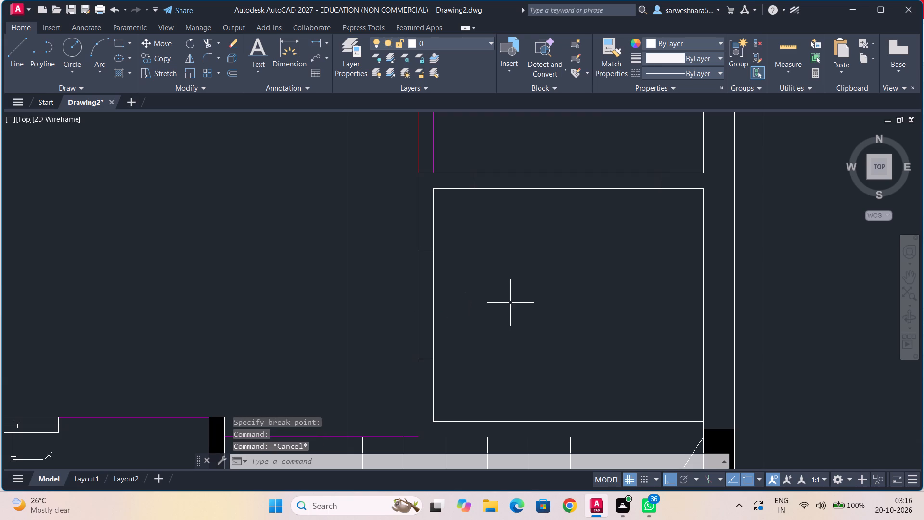
Apply Break at Point to the inner line of the room's west wall, at the north and south short cross lines.
{"action": "key", "text": "n"}
{"action": "key", "text": "BackSpace"}
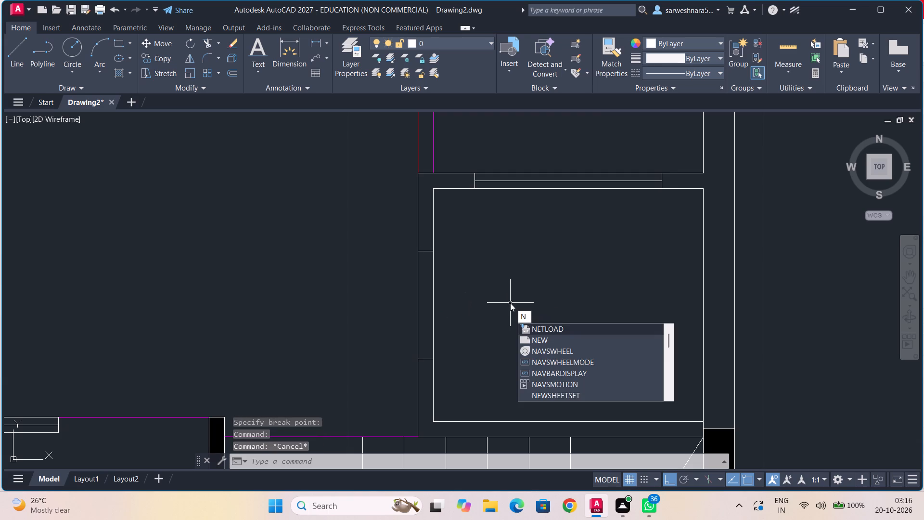
{"action": "type", "text": "br"}
{"action": "key", "text": "BackSpace"}
{"action": "key", "text": "BackSpace"}
{"action": "key", "text": "BackSpace"}
{"action": "key", "text": "BackSpace"}
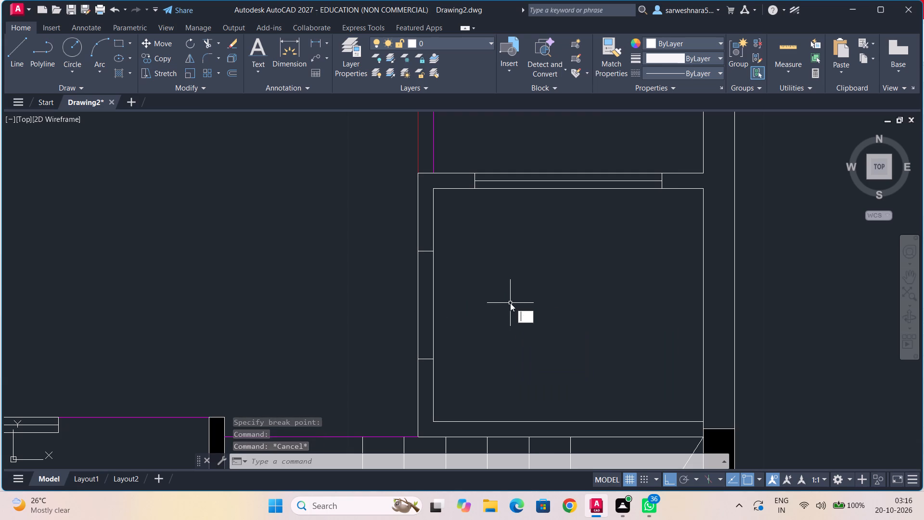
{"action": "type", "text": "bre"}
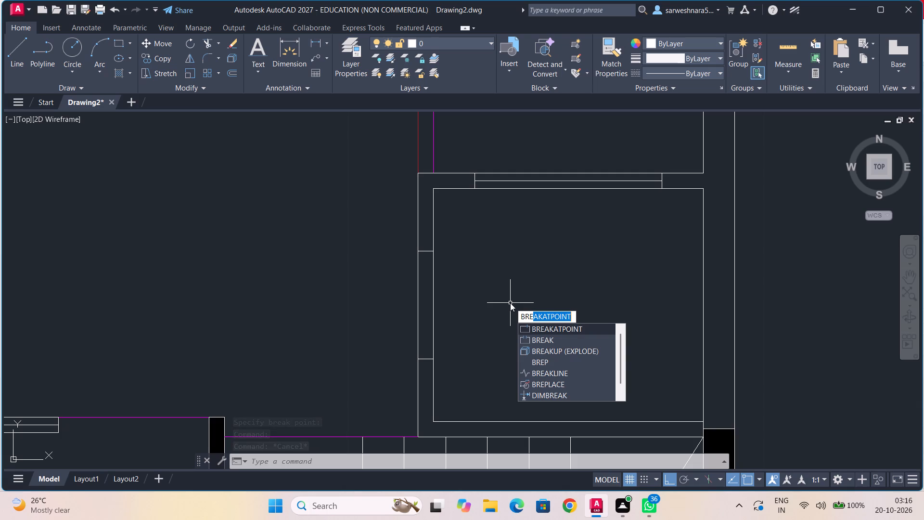
{"action": "left_click", "coordinate": [559, 328]}
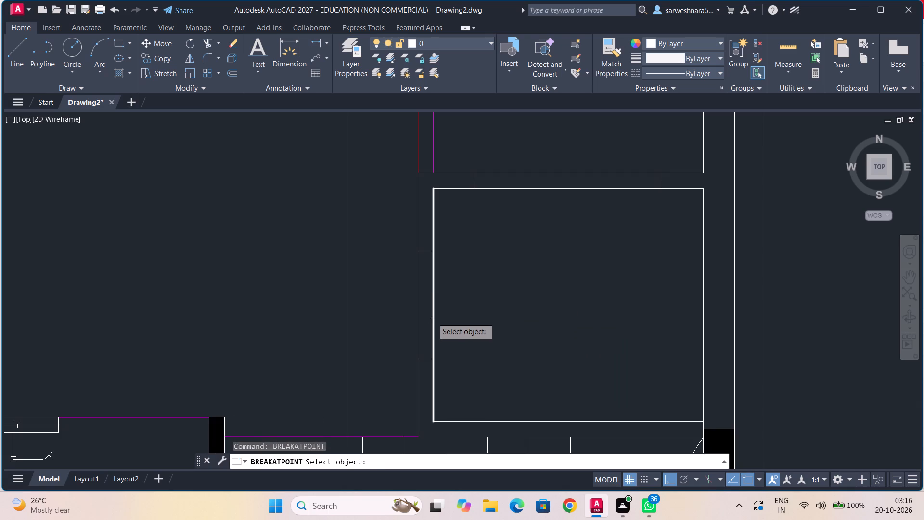
{"action": "left_click", "coordinate": [433, 318]}
{"action": "left_click", "coordinate": [432, 252]}
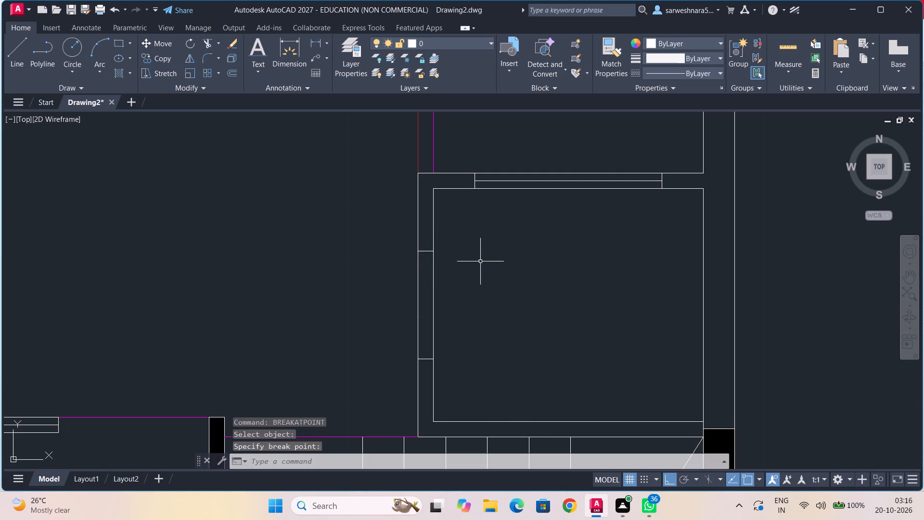
{"action": "type", "text": "bre"}
{"action": "left_click", "coordinate": [526, 285]}
{"action": "left_click", "coordinate": [434, 290]}
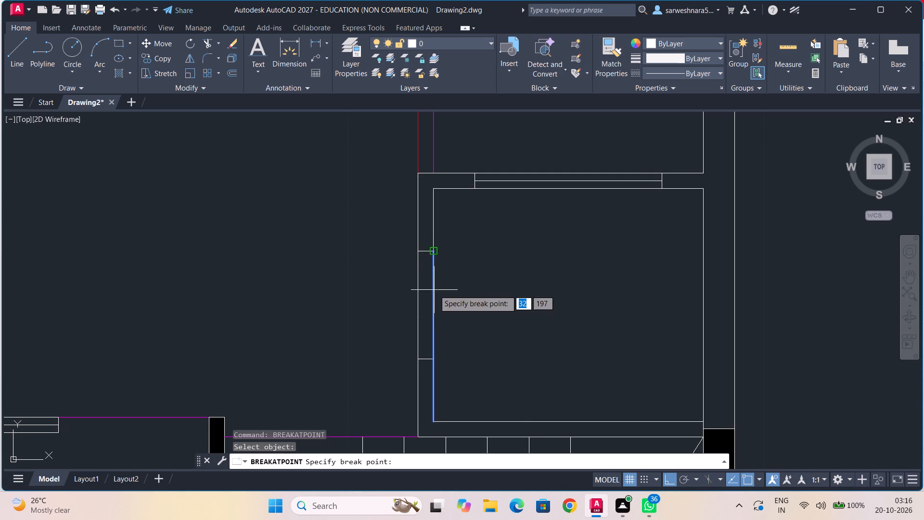
{"action": "left_click", "coordinate": [433, 358]}
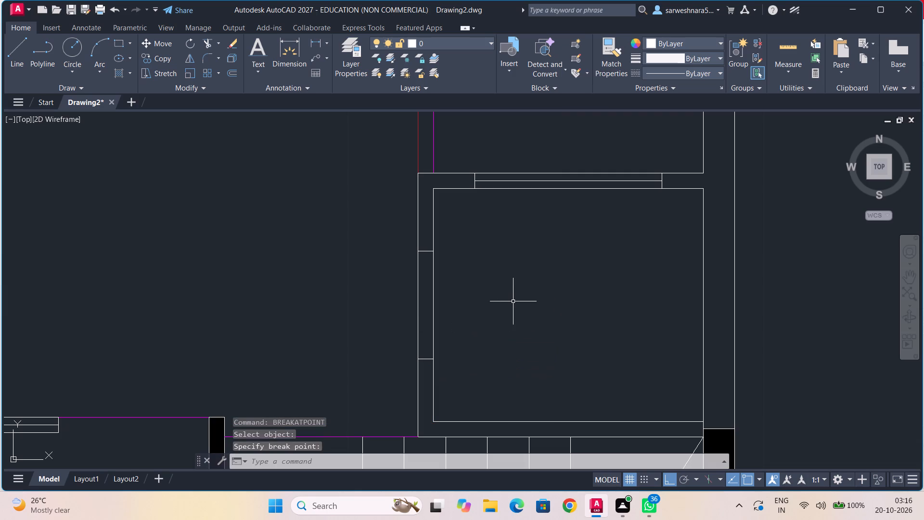
{"action": "key", "text": "Escape"}
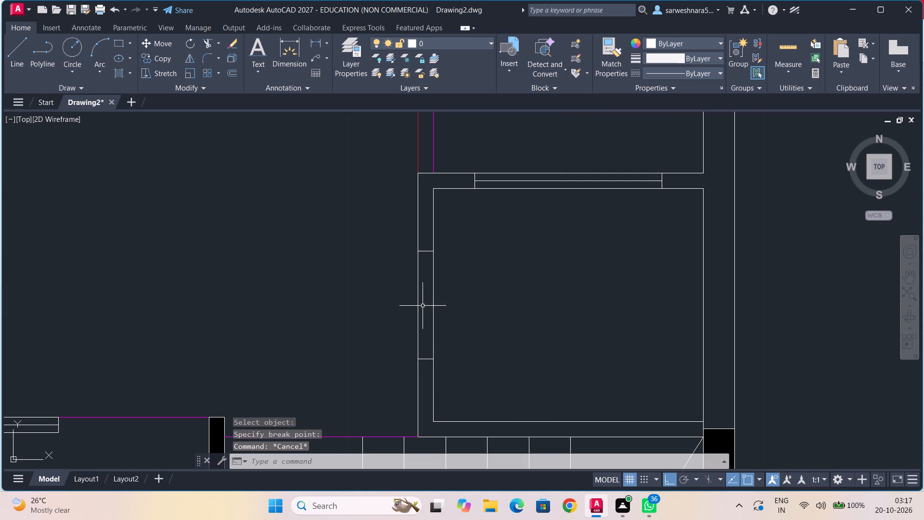
Recolour the west wall's outer and inner lines between the two cross lines, including the short leftover inner segment, to red 205,32,39.
{"action": "left_click", "coordinate": [418, 303]}
{"action": "left_click", "coordinate": [435, 299]}
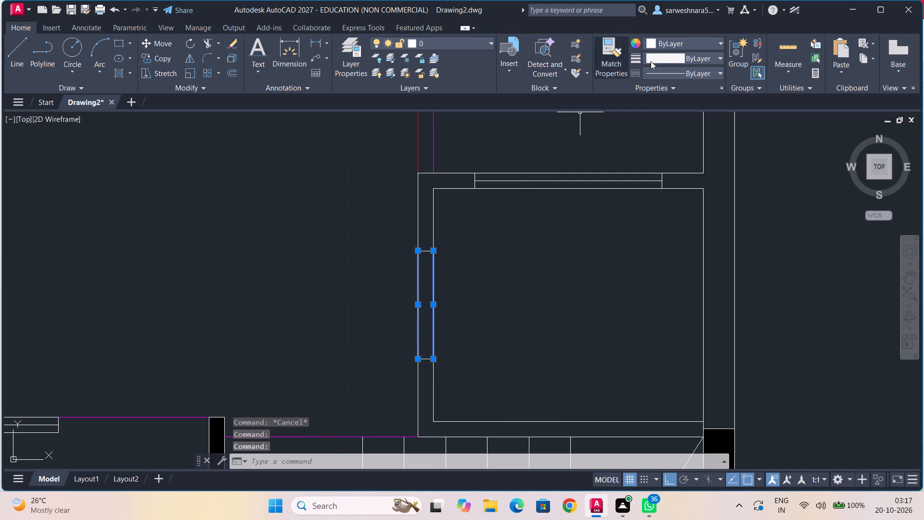
{"action": "left_click", "coordinate": [687, 46]}
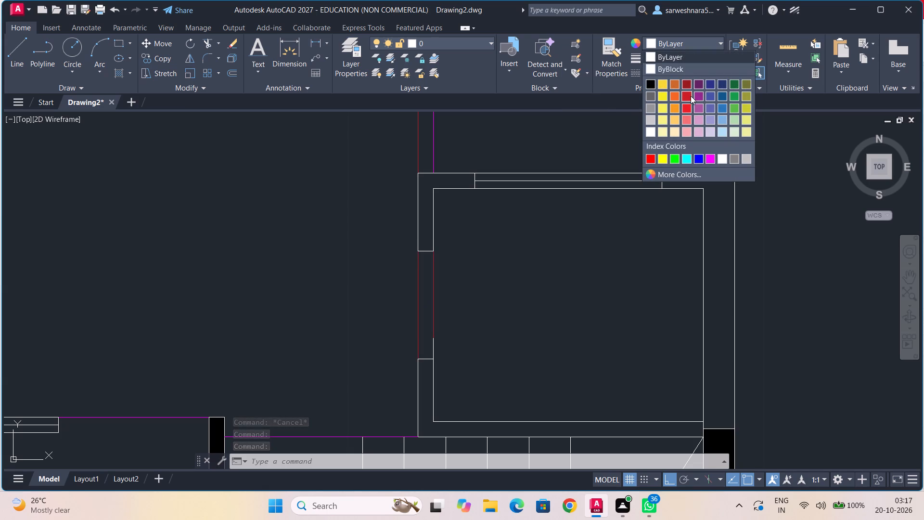
{"action": "left_click", "coordinate": [685, 96]}
{"action": "middle_click_drag", "start_coordinate": [502, 323], "coordinate": [503, 267]}
{"action": "middle_click_drag", "start_coordinate": [506, 306], "coordinate": [507, 286]}
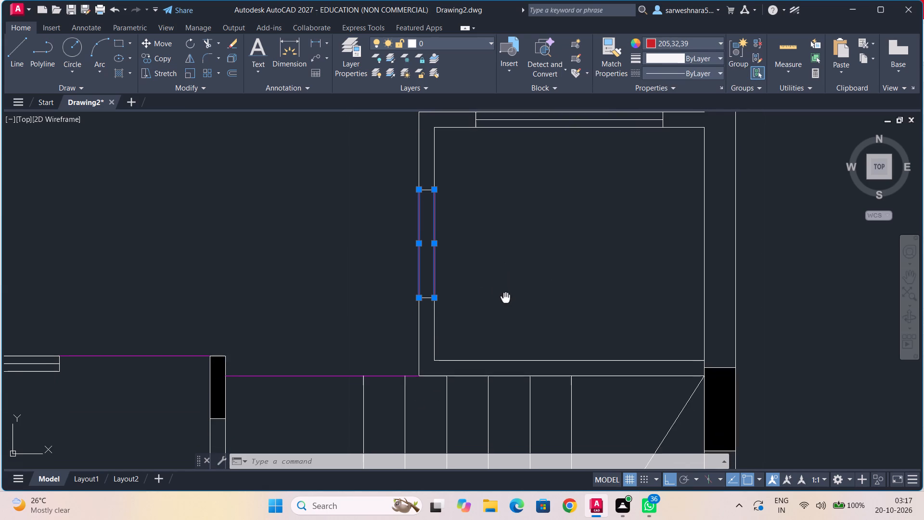
{"action": "middle_click_drag", "start_coordinate": [507, 286], "coordinate": [507, 285]}
{"action": "key", "text": "Escape"}
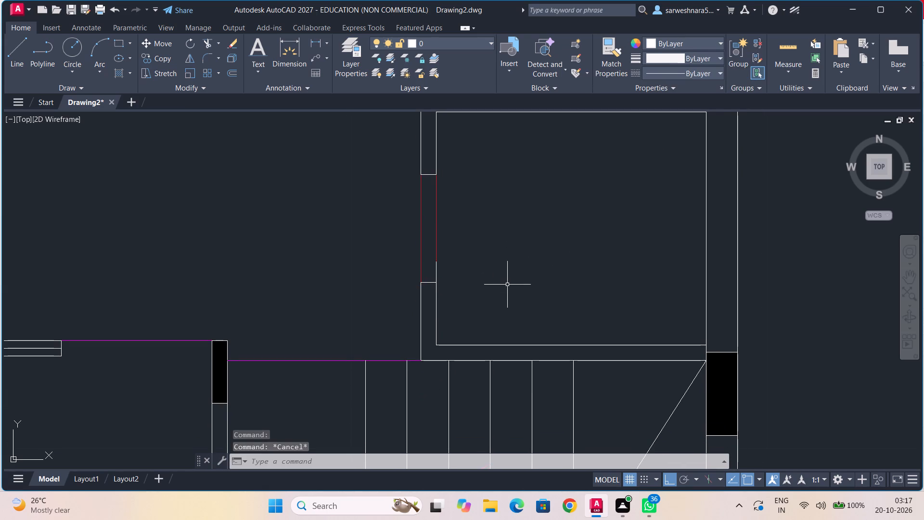
{"action": "left_click", "coordinate": [436, 266]}
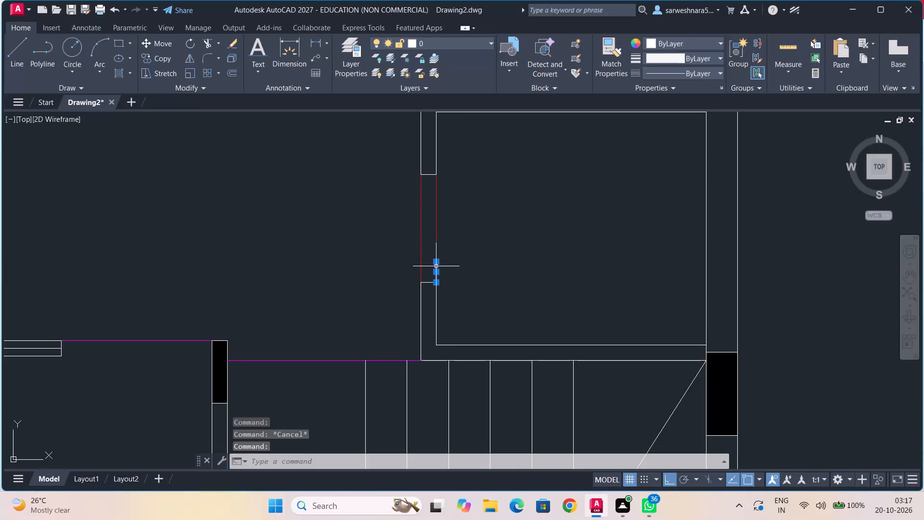
{"action": "left_click", "coordinate": [717, 43]}
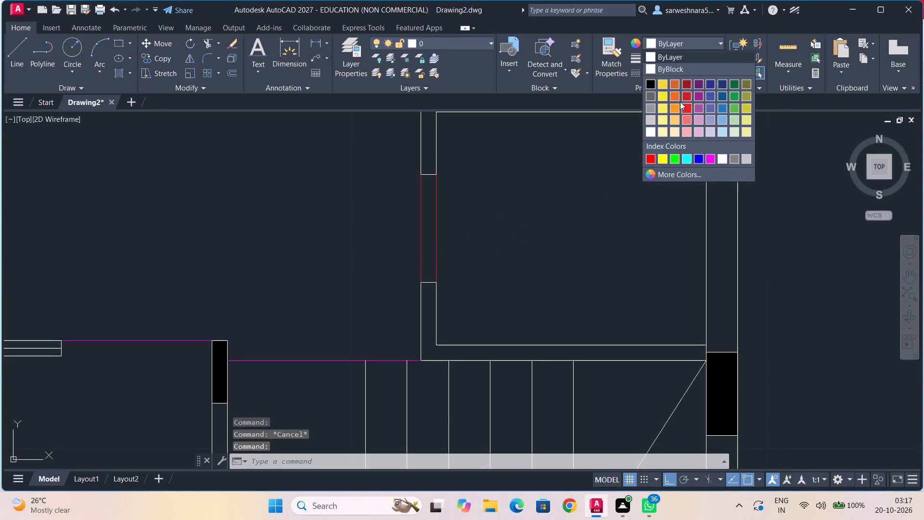
{"action": "left_click", "coordinate": [685, 96]}
{"action": "key", "text": "Escape"}
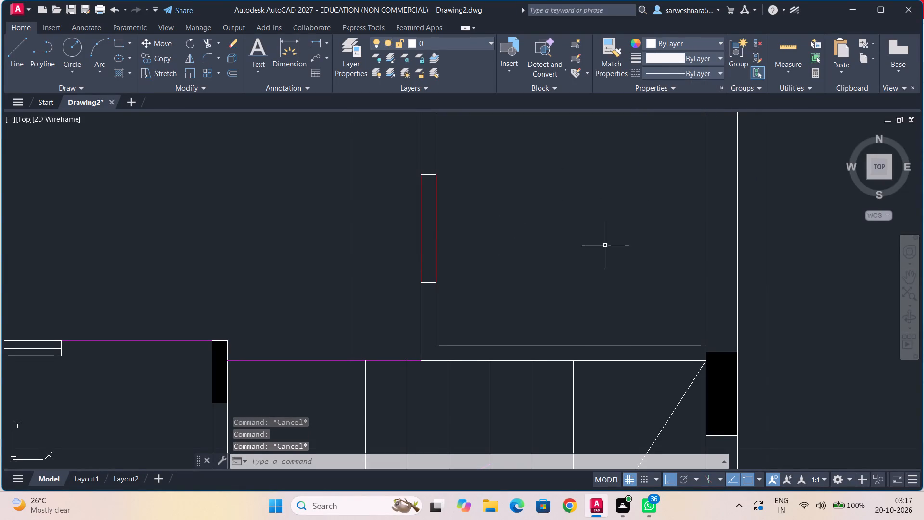
Recolour the upper stair flight's six vertical tread lines, diagonal winder line and both horizontal lines along its south edge to red 205,32,39.
{"action": "middle_click_drag", "start_coordinate": [542, 264], "coordinate": [531, 141]}
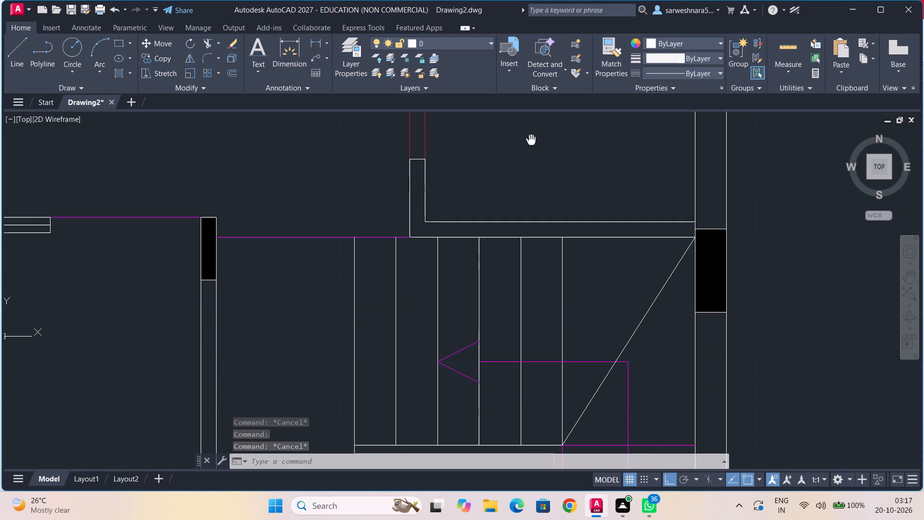
{"action": "left_click", "coordinate": [355, 302]}
{"action": "middle_click_drag", "start_coordinate": [384, 317], "coordinate": [395, 271]}
{"action": "left_click", "coordinate": [365, 206]}
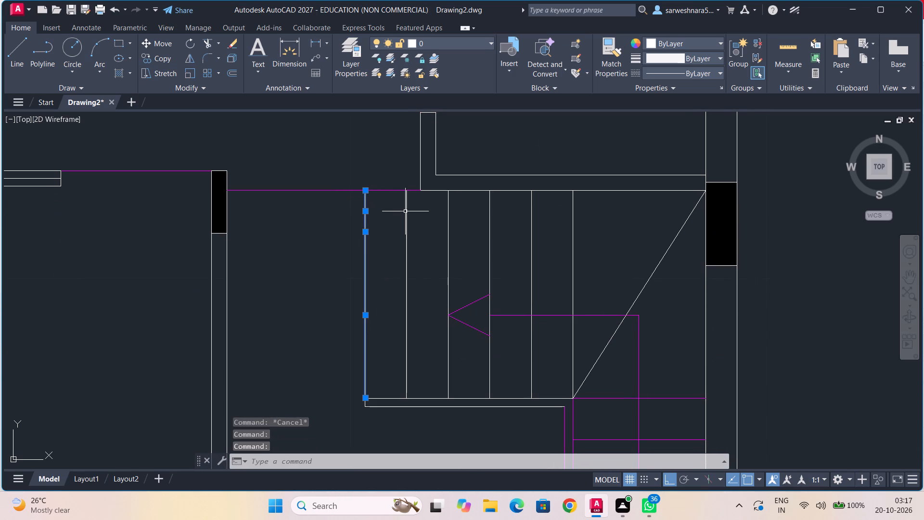
{"action": "left_click", "coordinate": [407, 210]}
{"action": "left_click", "coordinate": [448, 210]}
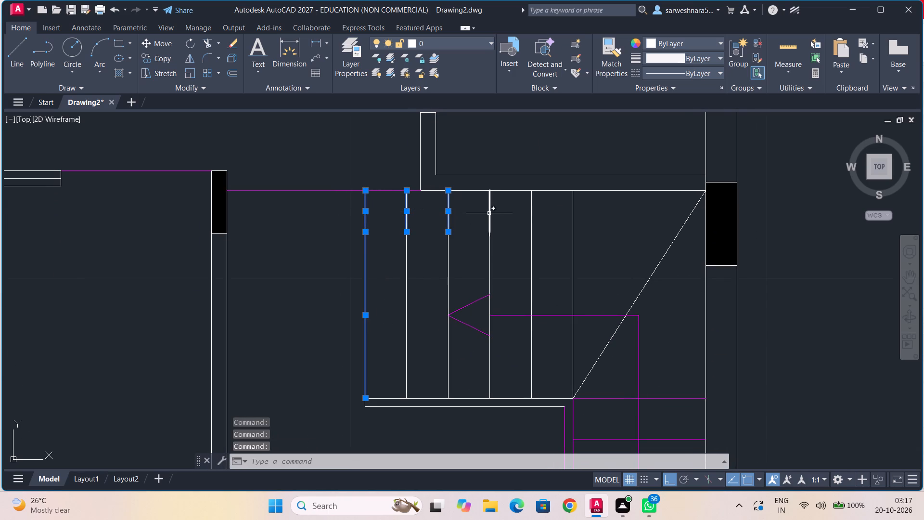
{"action": "left_click", "coordinate": [489, 213]}
{"action": "left_click", "coordinate": [531, 212]}
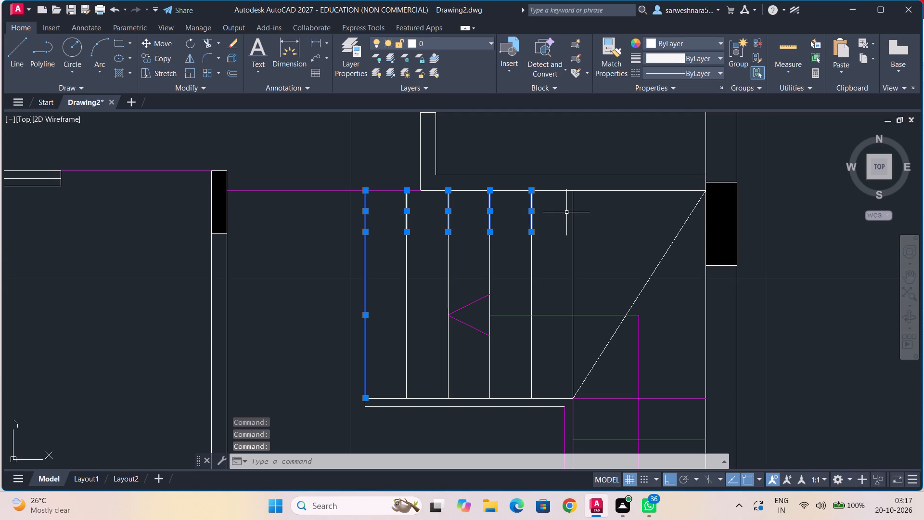
{"action": "left_click", "coordinate": [571, 212]}
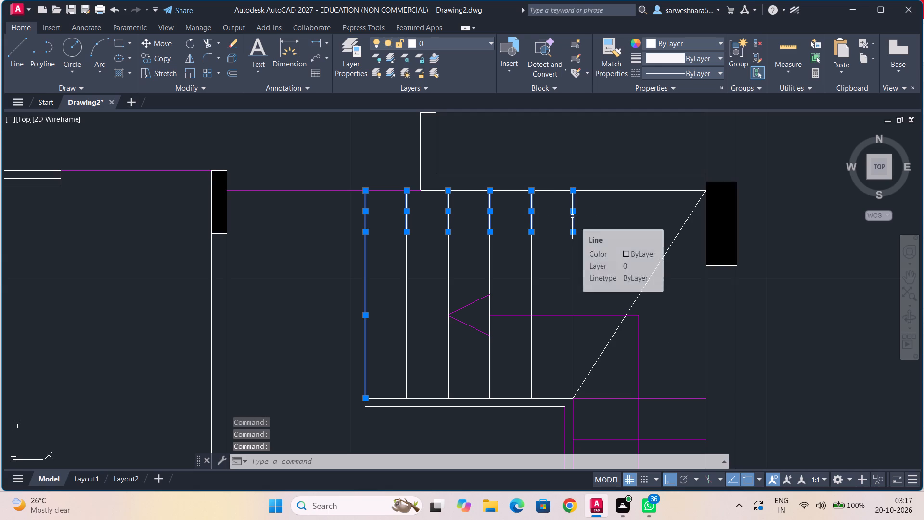
{"action": "left_click", "coordinate": [572, 253]}
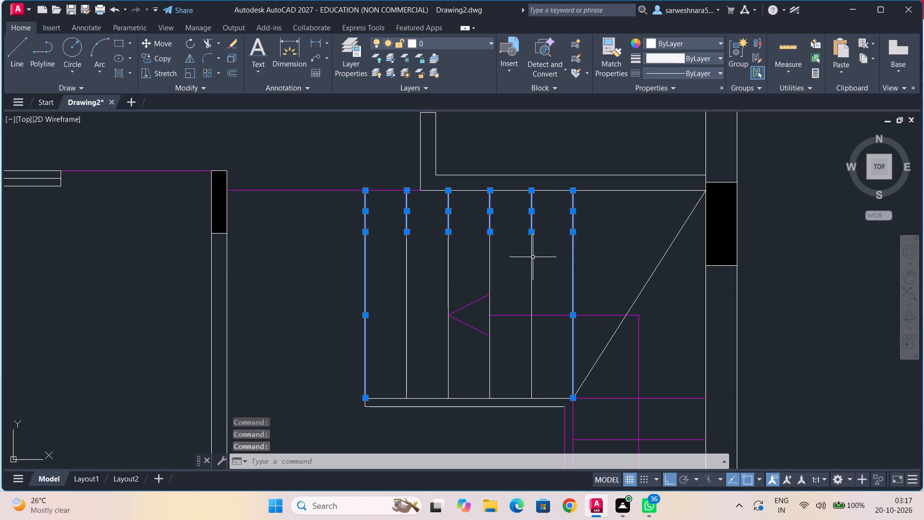
{"action": "left_click", "coordinate": [533, 257]}
{"action": "left_click", "coordinate": [490, 260]}
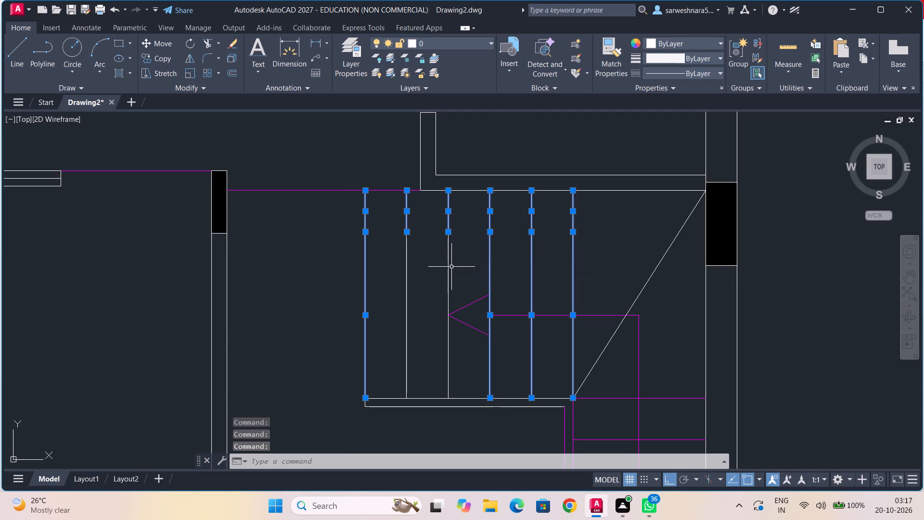
{"action": "left_click", "coordinate": [449, 265]}
{"action": "left_click", "coordinate": [407, 264]}
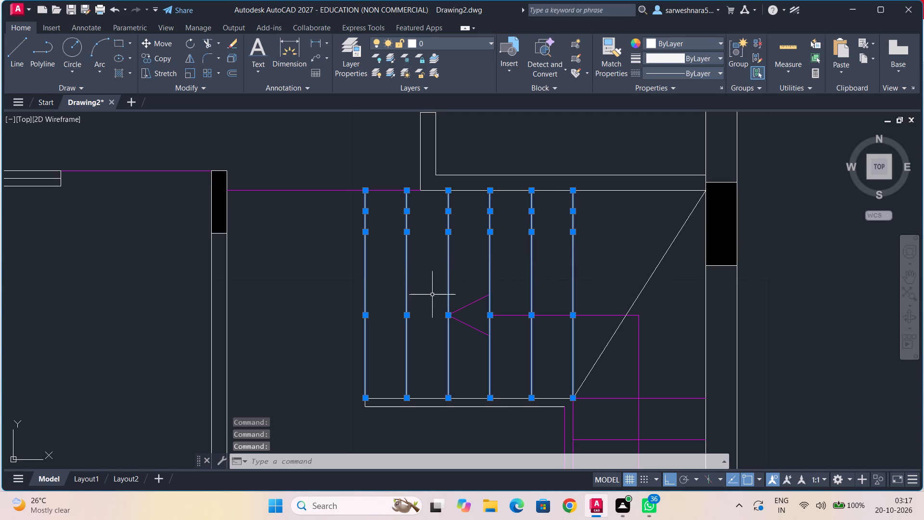
{"action": "middle_click_drag", "start_coordinate": [436, 263], "coordinate": [421, 241]}
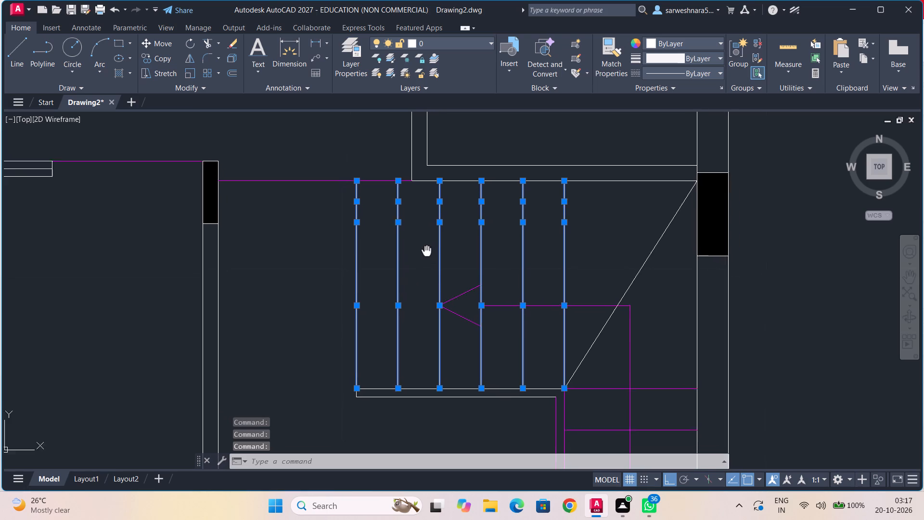
{"action": "middle_click_drag", "start_coordinate": [421, 241], "coordinate": [364, 173]}
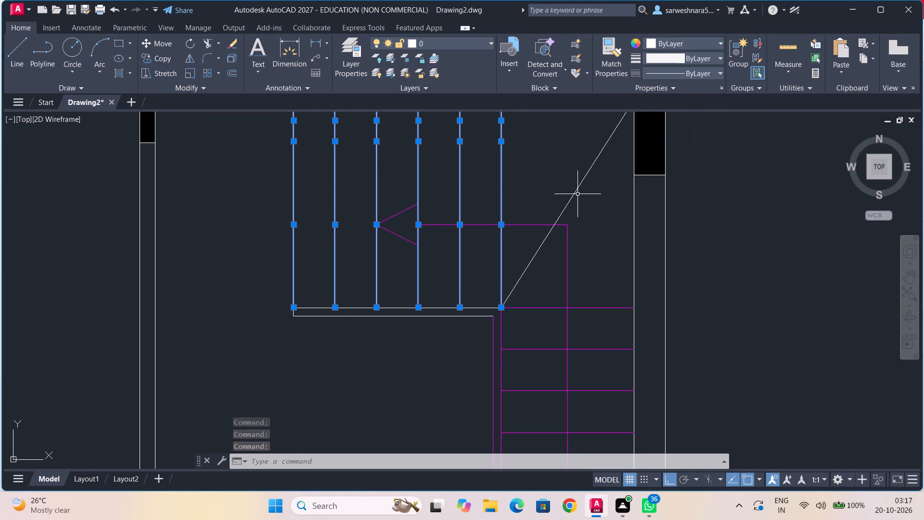
{"action": "left_click", "coordinate": [577, 193]}
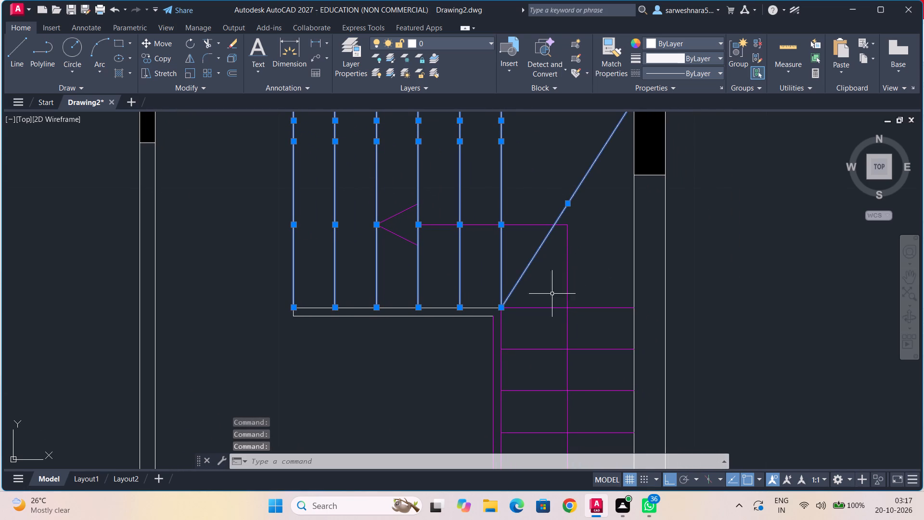
{"action": "left_click", "coordinate": [441, 315]}
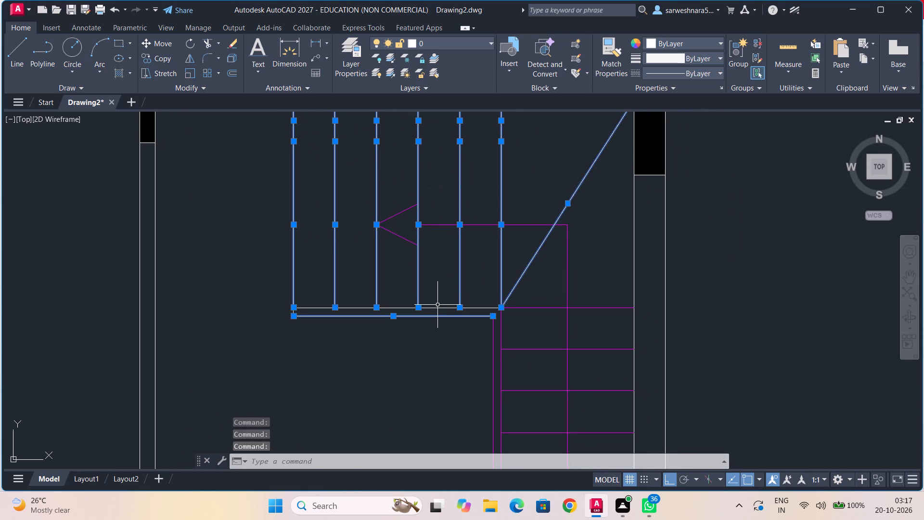
{"action": "left_click", "coordinate": [437, 305]}
{"action": "left_click", "coordinate": [437, 310]}
{"action": "scroll", "coordinate": [427, 356], "scroll_direction": "down", "scroll_amount": 2}
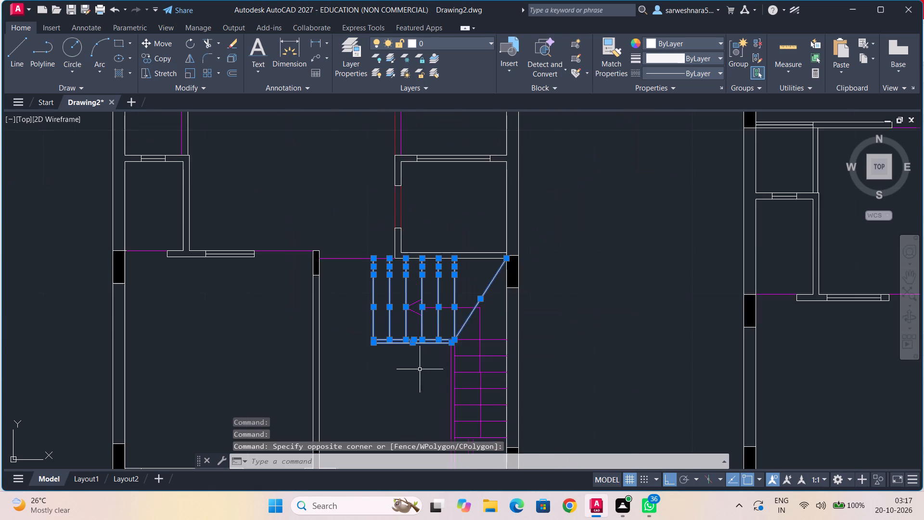
{"action": "middle_click_drag", "start_coordinate": [419, 371], "coordinate": [411, 272]}
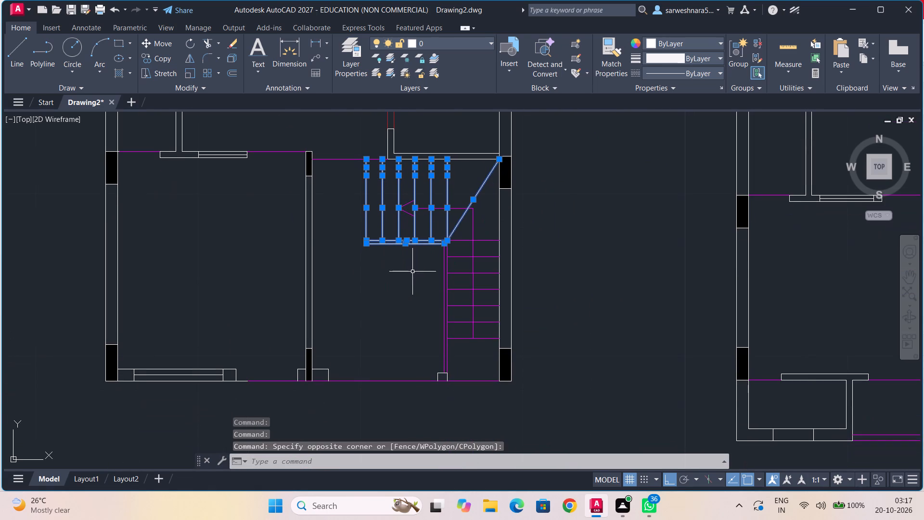
{"action": "middle_click_drag", "start_coordinate": [425, 327], "coordinate": [420, 322]}
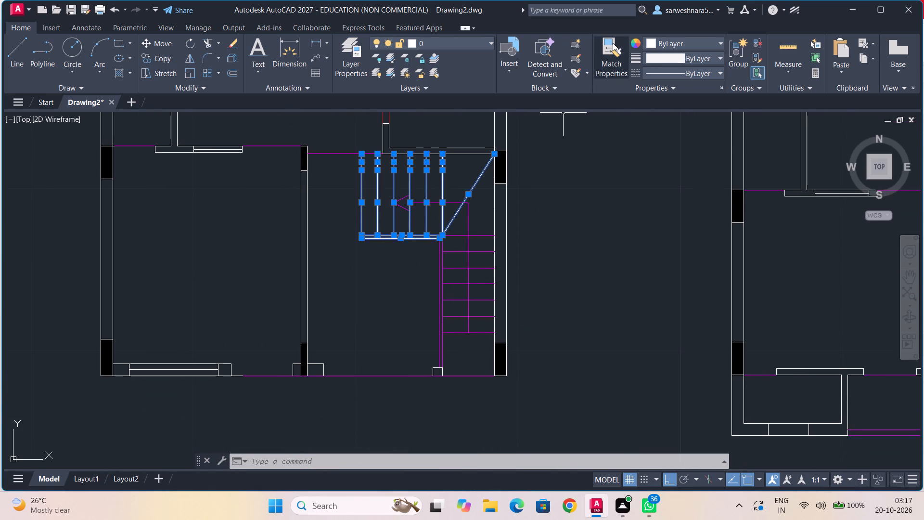
{"action": "left_click", "coordinate": [689, 45]}
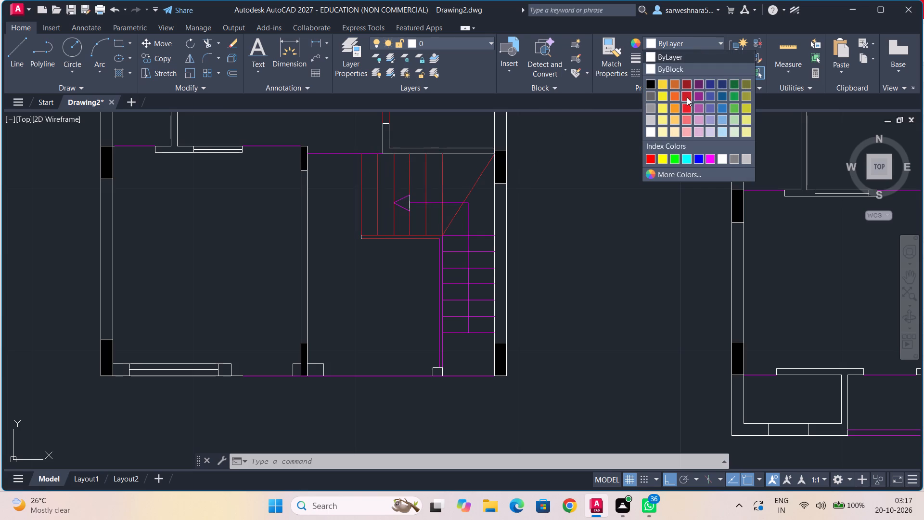
{"action": "left_click", "coordinate": [687, 97]}
{"action": "middle_click_drag", "start_coordinate": [571, 250], "coordinate": [580, 251]}
{"action": "key", "text": "Escape"}
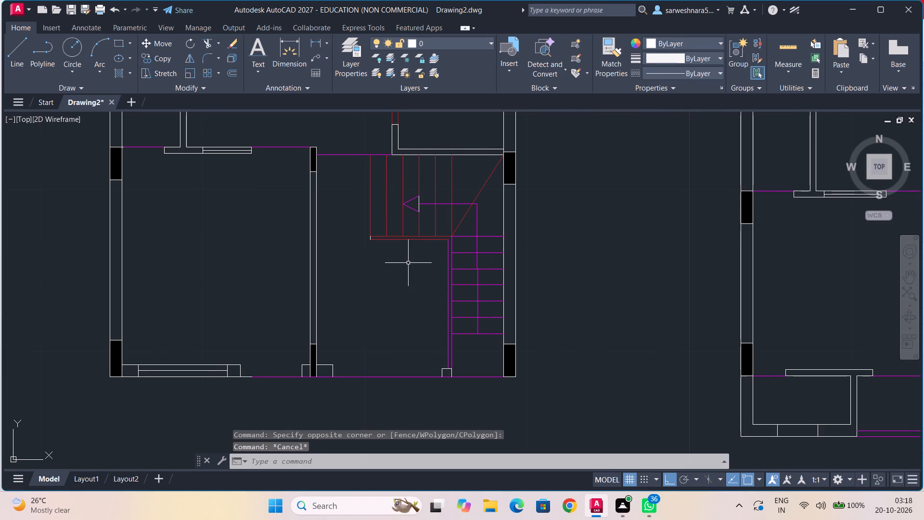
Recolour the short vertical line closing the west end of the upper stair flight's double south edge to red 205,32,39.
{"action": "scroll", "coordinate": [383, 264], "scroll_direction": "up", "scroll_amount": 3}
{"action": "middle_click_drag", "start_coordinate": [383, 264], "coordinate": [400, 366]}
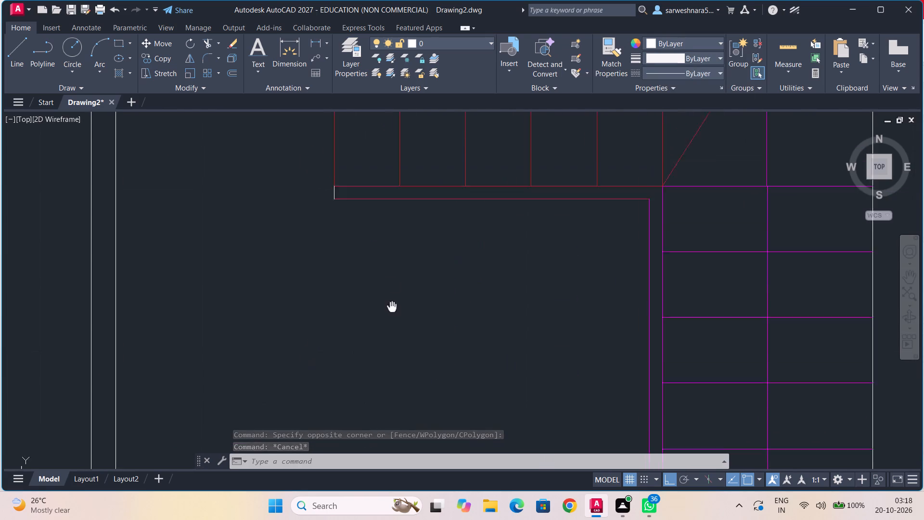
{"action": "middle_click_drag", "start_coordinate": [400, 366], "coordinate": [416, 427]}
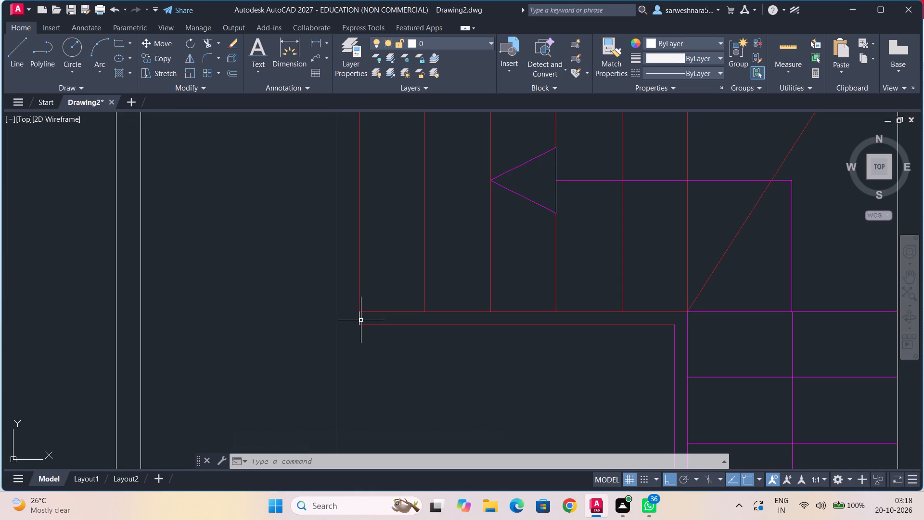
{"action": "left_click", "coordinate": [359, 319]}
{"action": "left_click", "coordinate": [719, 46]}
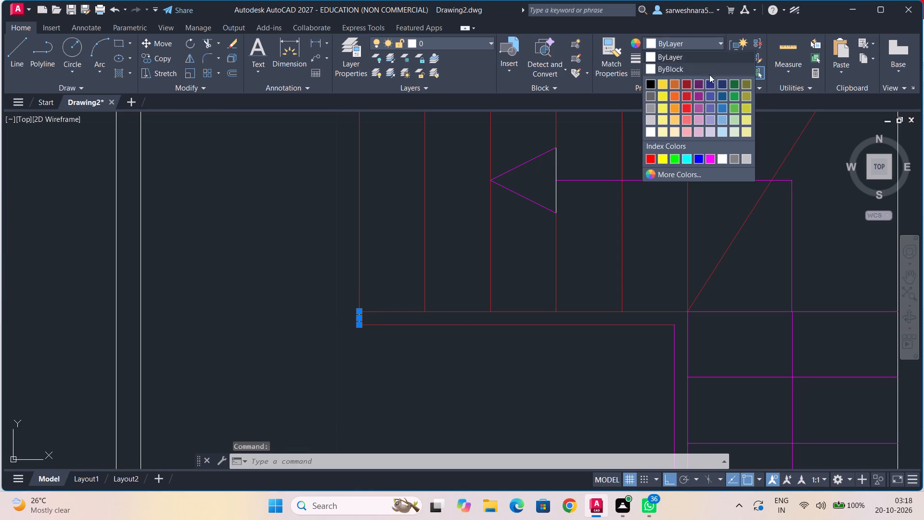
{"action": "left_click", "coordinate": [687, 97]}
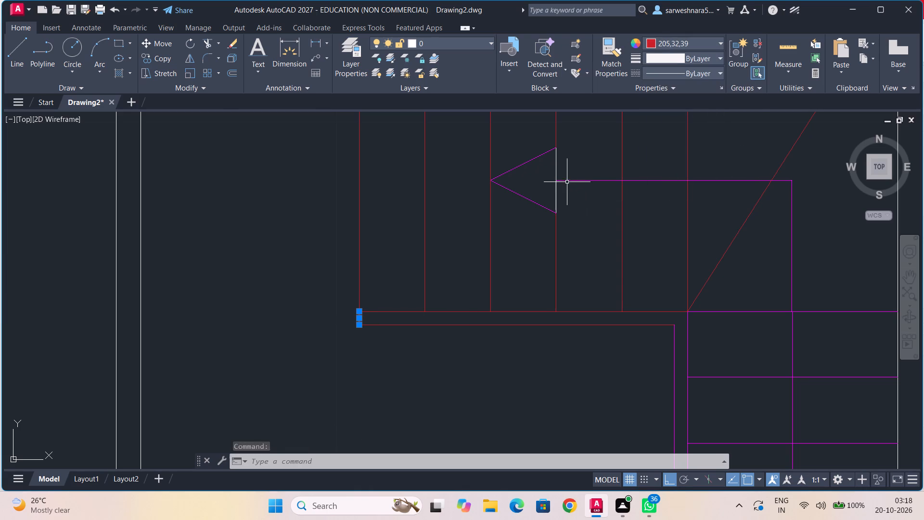
Recolour both halves of the vertical base line of the stair direction arrowhead to magenta.
{"action": "left_click", "coordinate": [557, 169]}
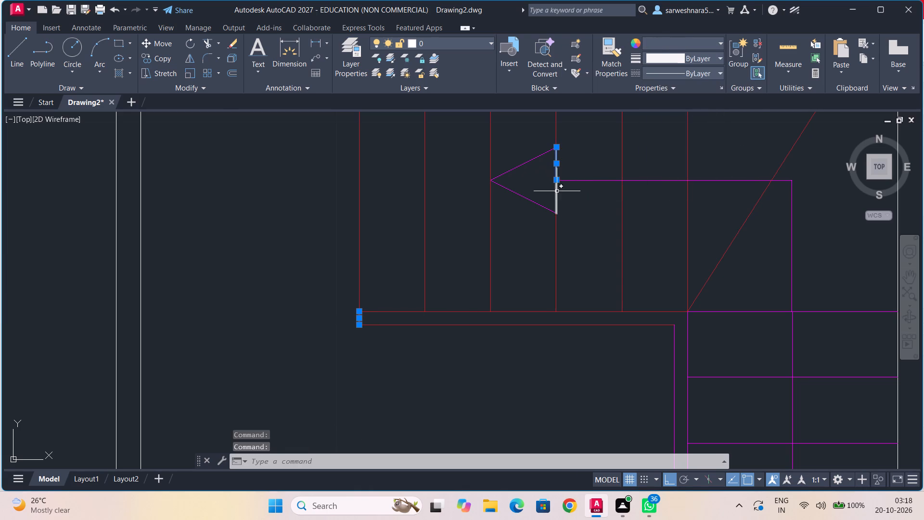
{"action": "left_click", "coordinate": [557, 192]}
{"action": "left_click", "coordinate": [718, 40]}
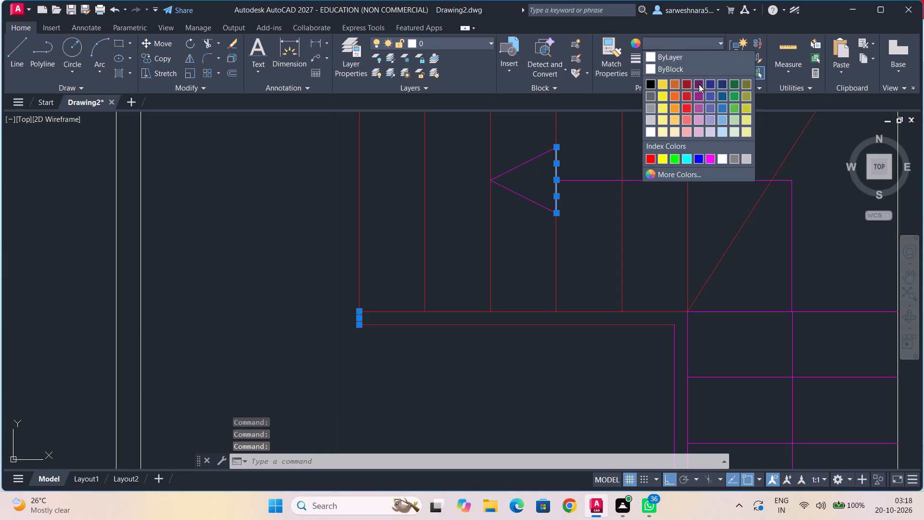
{"action": "left_click", "coordinate": [707, 153]}
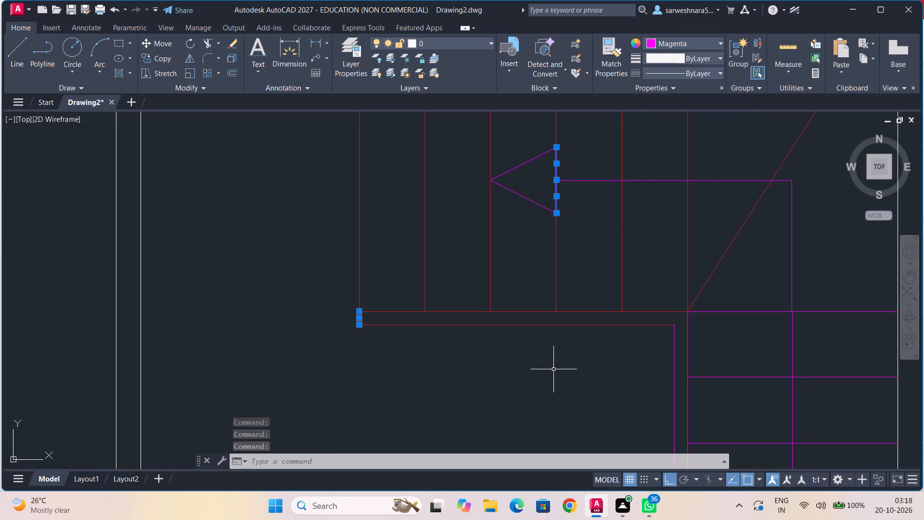
{"action": "key", "text": "Escape"}
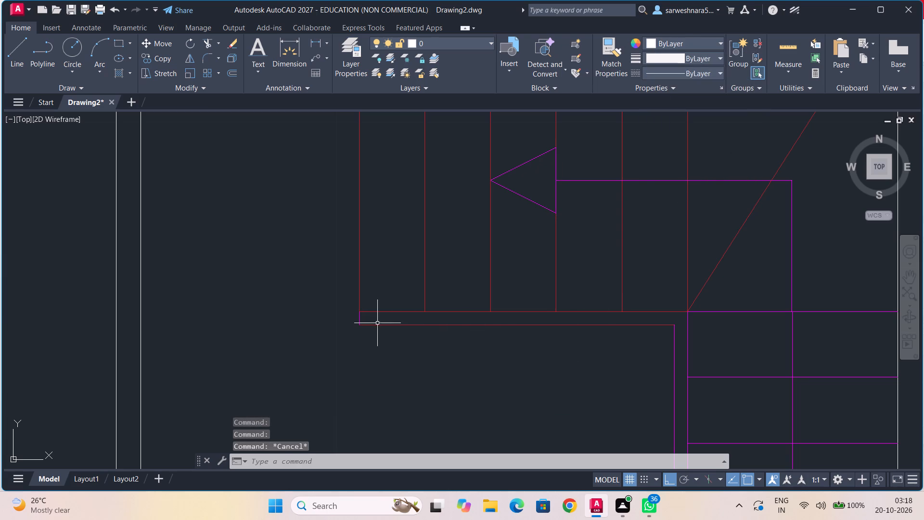
Recolour the short vertical line closing the west end of the upper flight's double south edge to red 205,32,39.
{"action": "left_click", "coordinate": [360, 319]}
{"action": "left_click", "coordinate": [706, 40]}
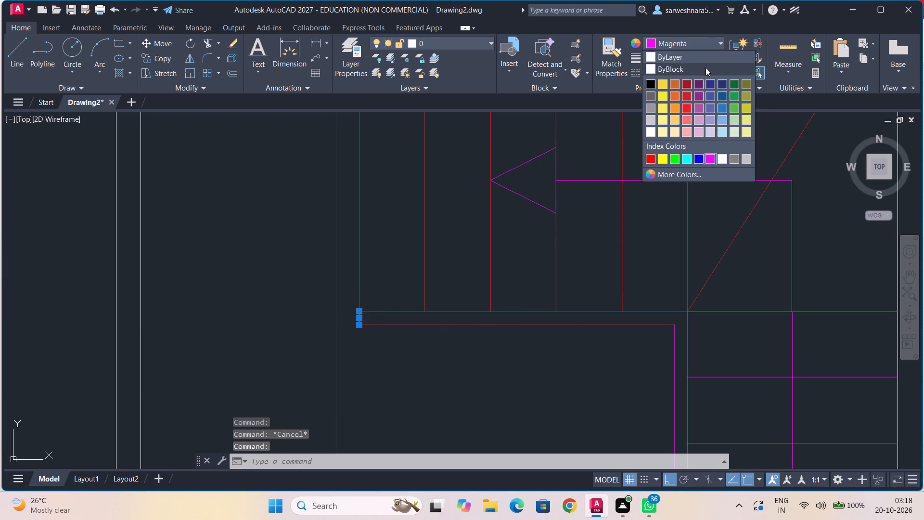
{"action": "left_click", "coordinate": [697, 96]}
{"action": "left_click", "coordinate": [703, 42]}
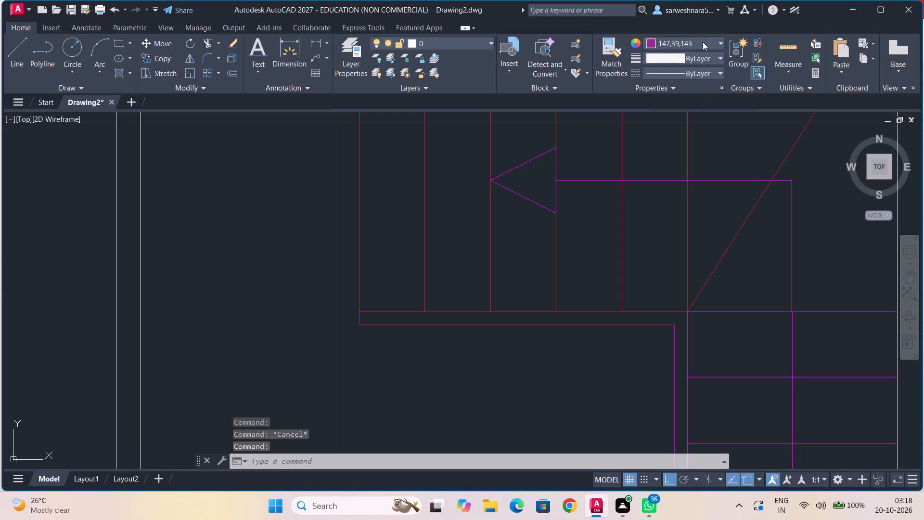
{"action": "left_click", "coordinate": [687, 96]}
{"action": "left_click", "coordinate": [445, 375]}
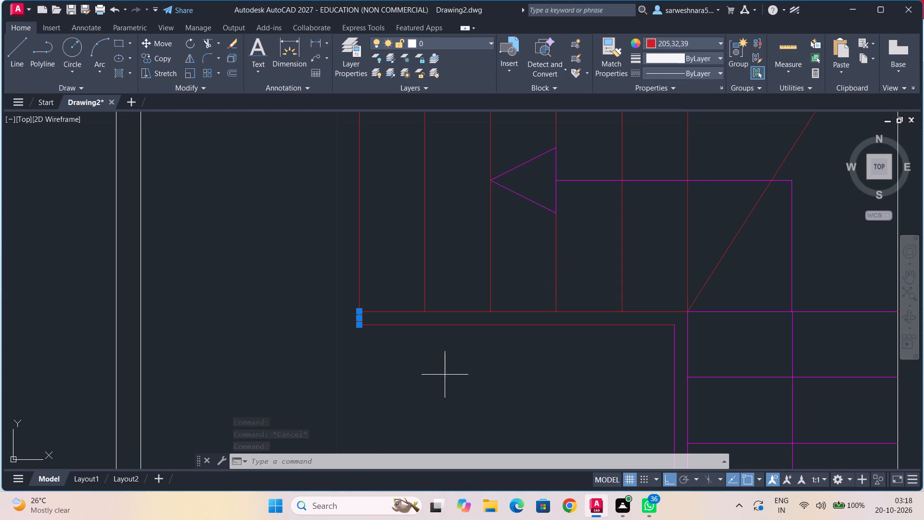
{"action": "key", "text": "Escape"}
{"action": "key", "text": "Escape"}
{"action": "key", "text": "Escape"}
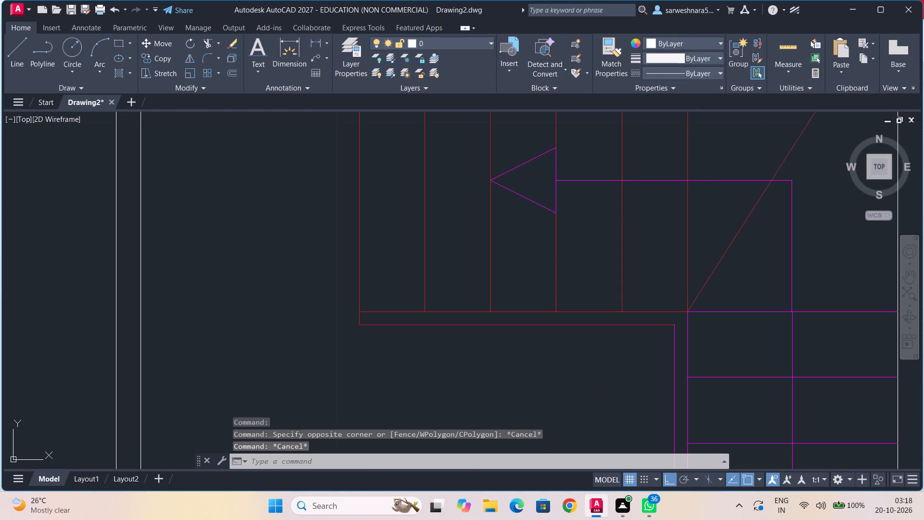
Apply Break at Point to the outer line of the southwest room's south wall, at the window's east and west end lines.
{"action": "scroll", "coordinate": [443, 374], "scroll_direction": "down", "scroll_amount": 3}
{"action": "middle_click_drag", "start_coordinate": [433, 373], "coordinate": [476, 307]}
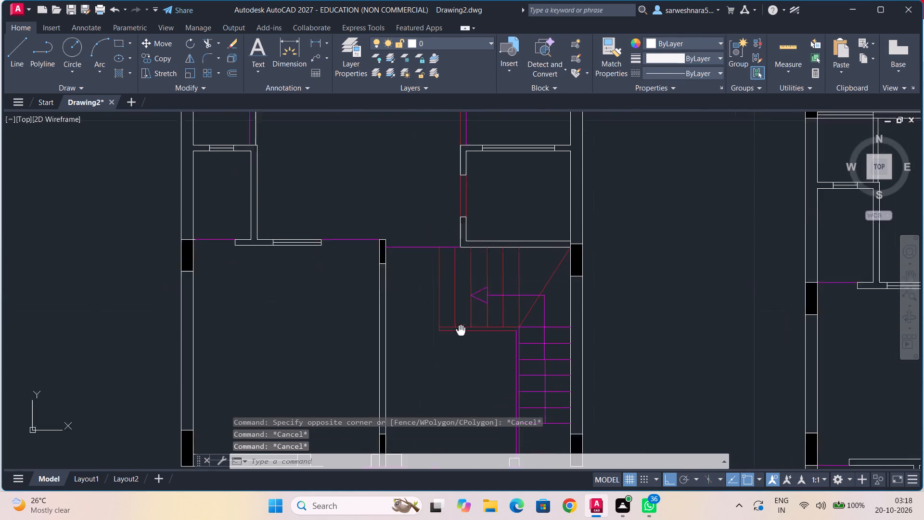
{"action": "middle_click_drag", "start_coordinate": [476, 307], "coordinate": [505, 257]}
{"action": "middle_click_drag", "start_coordinate": [496, 295], "coordinate": [510, 286]}
{"action": "middle_click", "coordinate": [510, 286]}
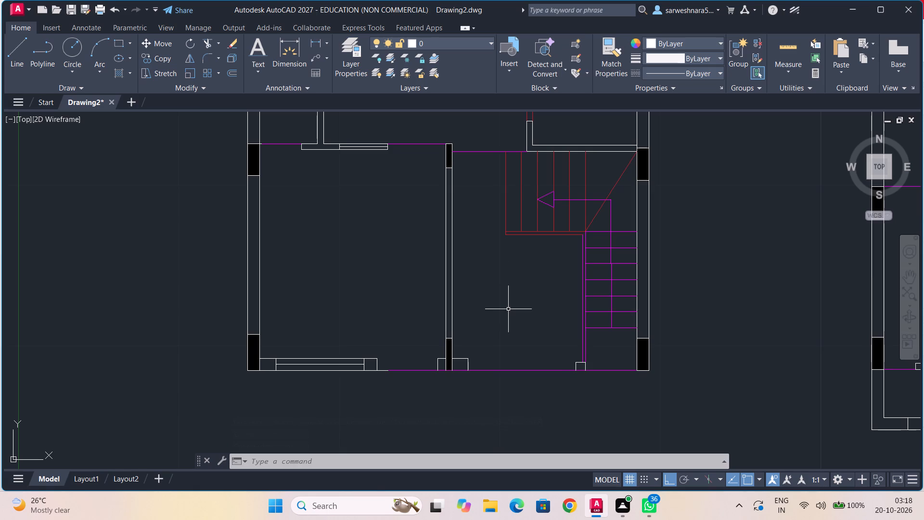
{"action": "middle_click_drag", "start_coordinate": [357, 331], "coordinate": [411, 294]}
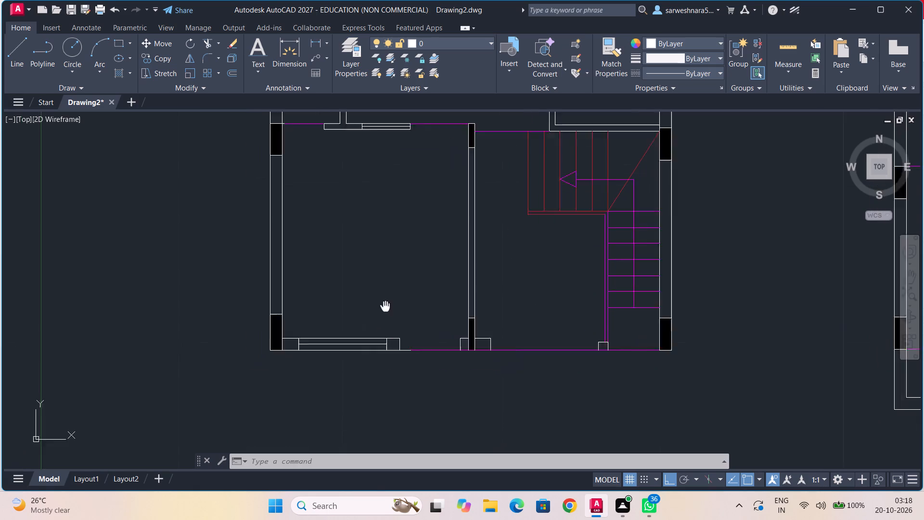
{"action": "middle_click_drag", "start_coordinate": [411, 294], "coordinate": [464, 253]}
{"action": "scroll", "coordinate": [464, 253], "scroll_direction": "up", "scroll_amount": 1}
{"action": "scroll", "coordinate": [396, 293], "scroll_direction": "up", "scroll_amount": 1}
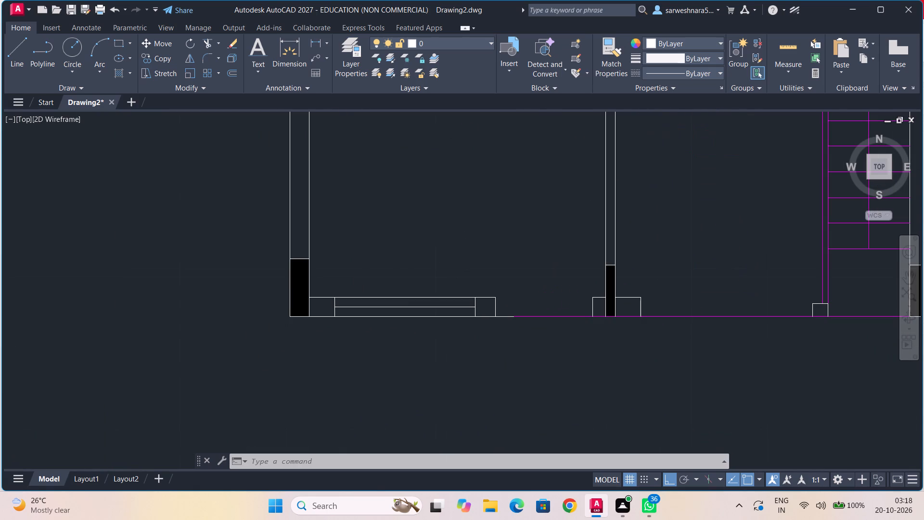
{"action": "scroll", "coordinate": [370, 295], "scroll_direction": "up", "scroll_amount": 1}
{"action": "middle_click", "coordinate": [370, 294]}
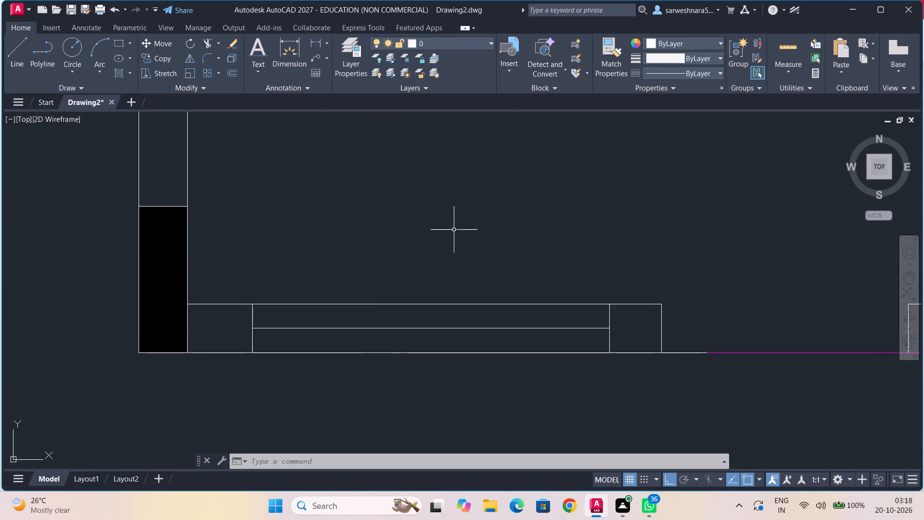
{"action": "type", "text": "bre"}
{"action": "left_click", "coordinate": [521, 250]}
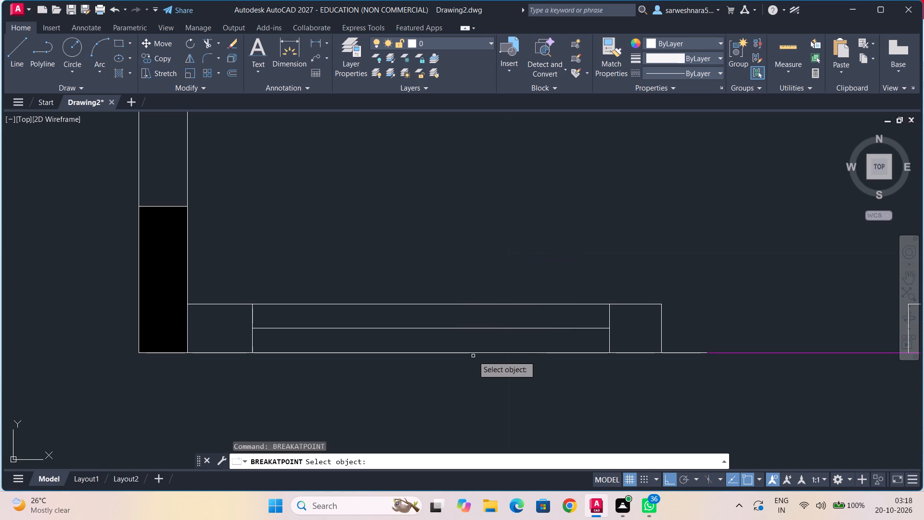
{"action": "left_click", "coordinate": [475, 351]}
{"action": "left_click", "coordinate": [609, 352]}
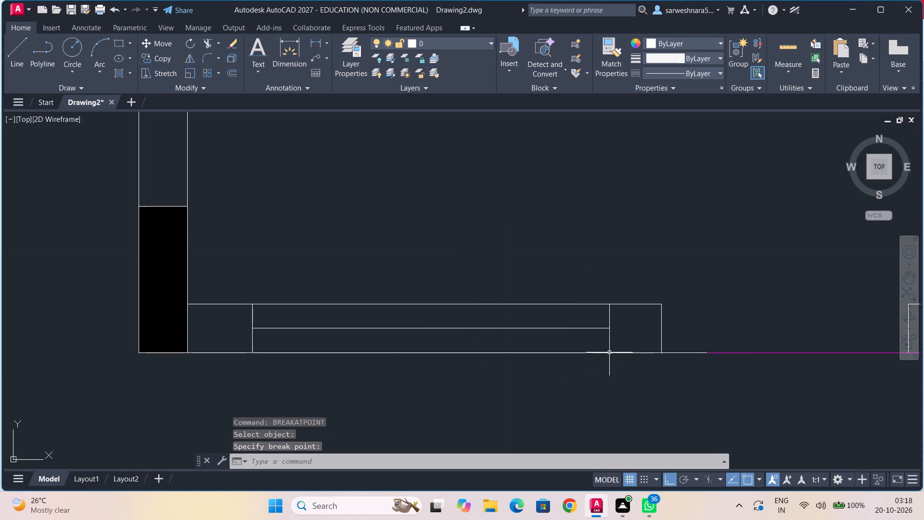
{"action": "type", "text": "bre"}
{"action": "left_click", "coordinate": [583, 243]}
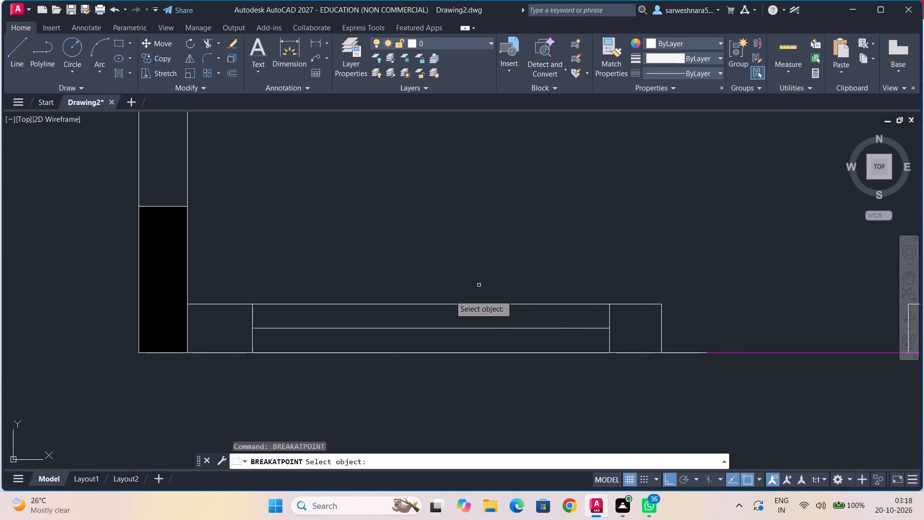
{"action": "left_click", "coordinate": [356, 352]}
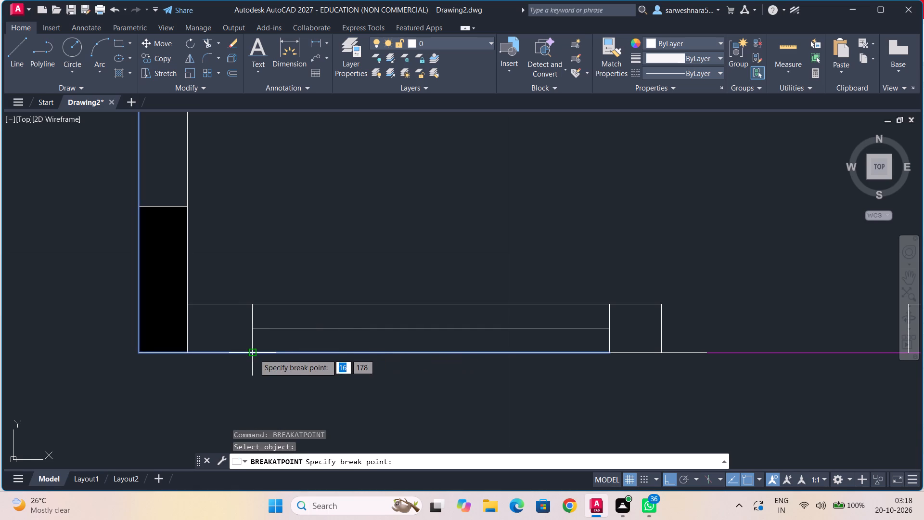
{"action": "left_click", "coordinate": [254, 353]}
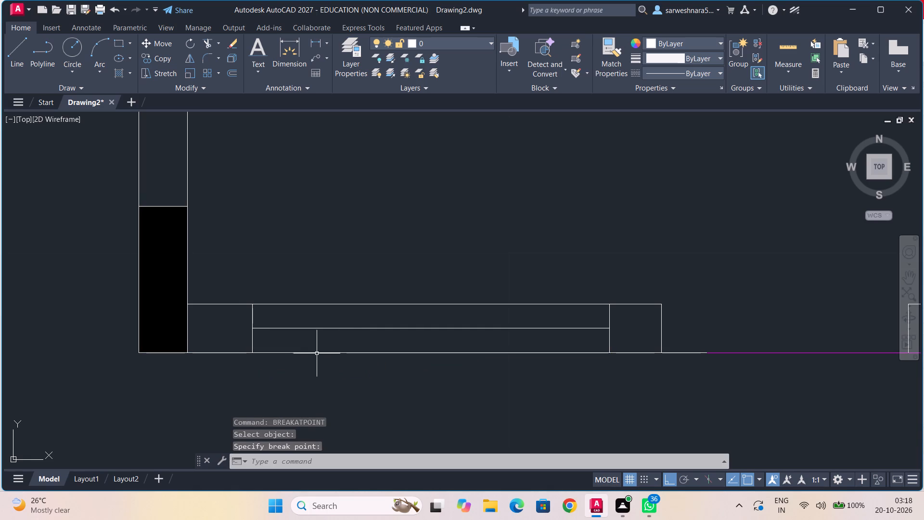
Recolour the south window's outer line, middle line and the western segment of its inner line to red 205,32,39.
{"action": "left_click", "coordinate": [317, 352]}
{"action": "left_click", "coordinate": [323, 329]}
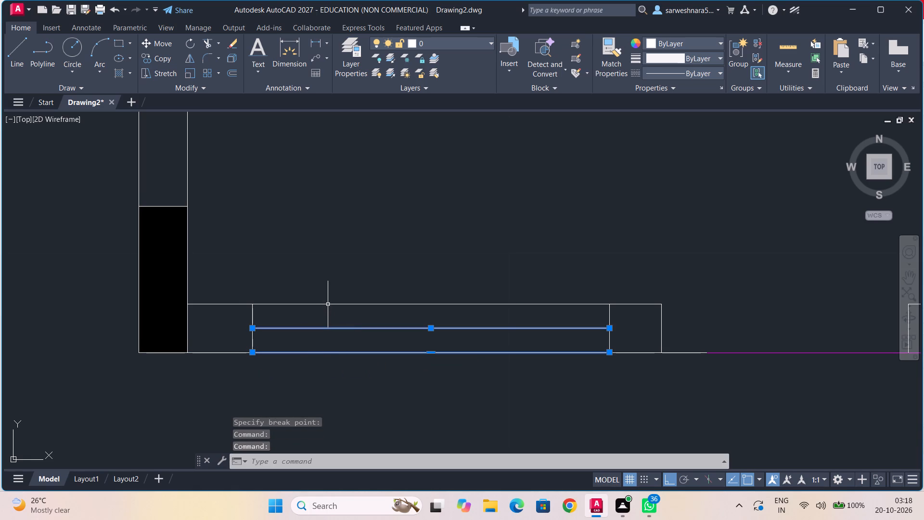
{"action": "left_click", "coordinate": [328, 303]}
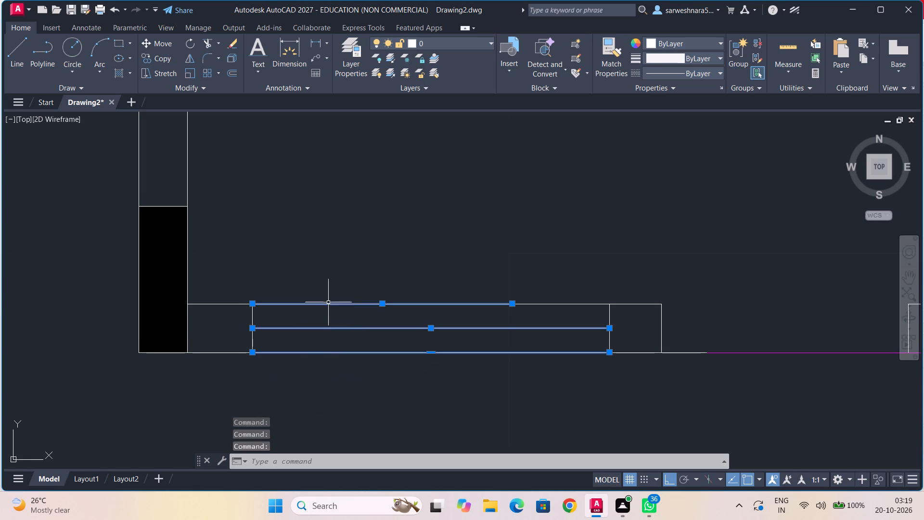
{"action": "left_click", "coordinate": [698, 40]}
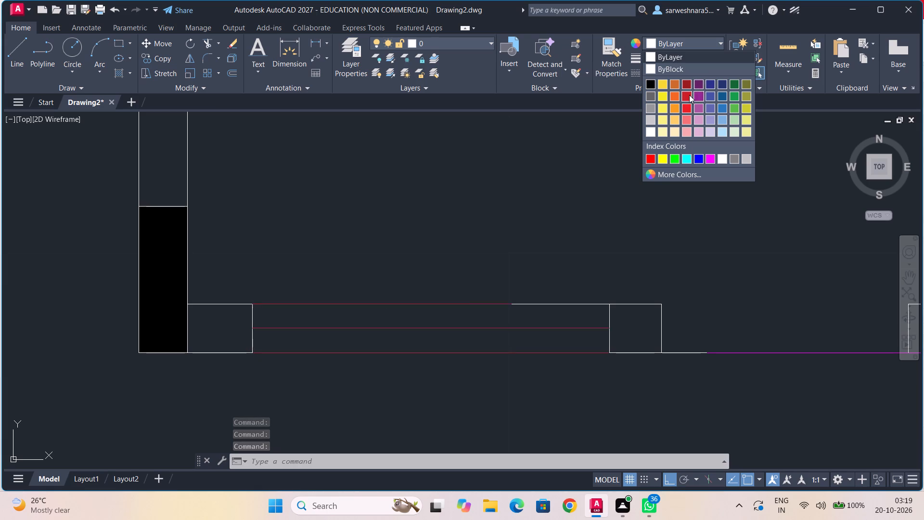
{"action": "left_click", "coordinate": [687, 95]}
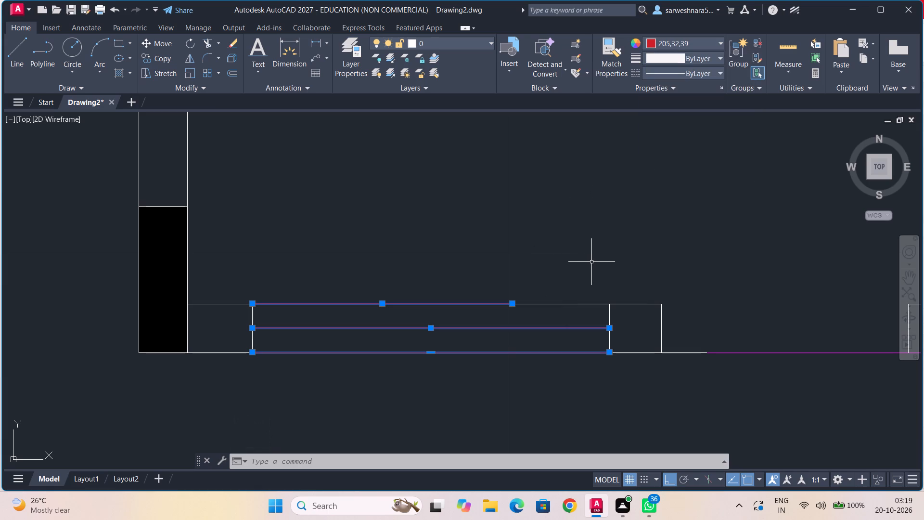
Apply Break at Point to the remaining white inner line of the south wall, at the window's east end line.
{"action": "type", "text": "bre"}
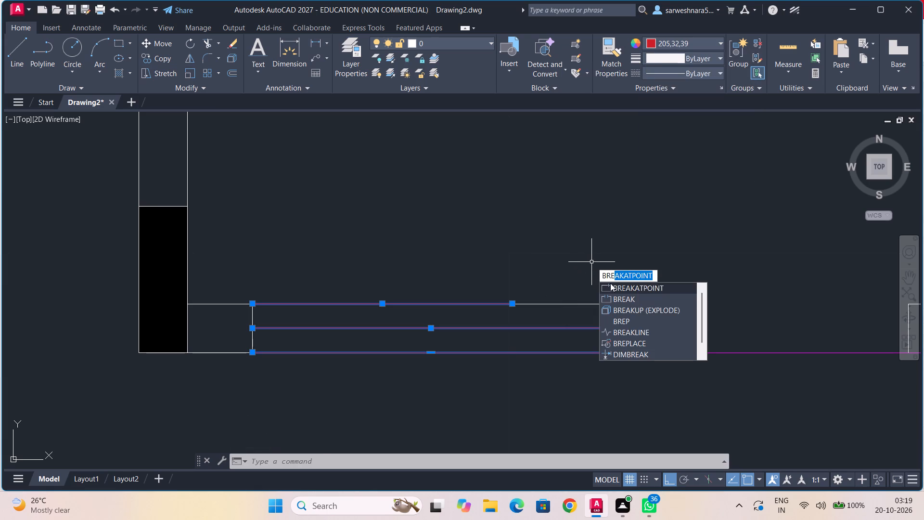
{"action": "left_click", "coordinate": [616, 285]}
{"action": "left_click", "coordinate": [581, 303]}
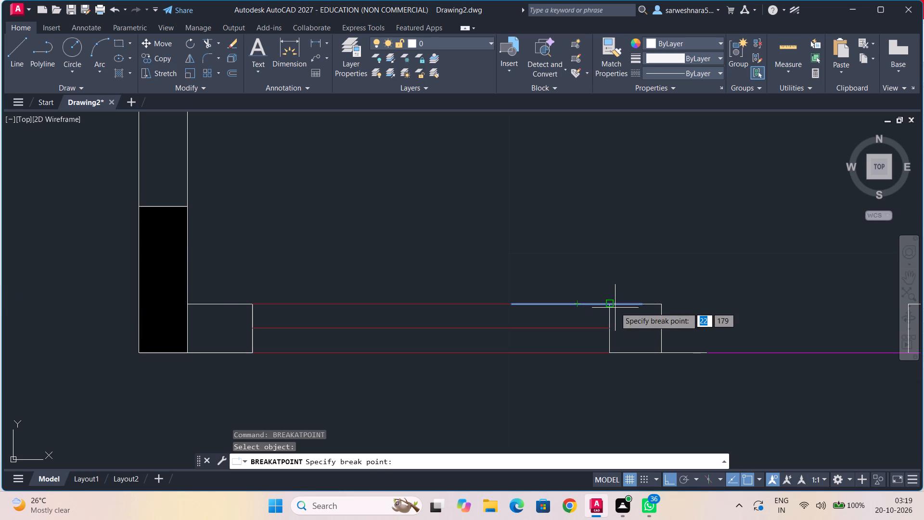
{"action": "left_click", "coordinate": [609, 306]}
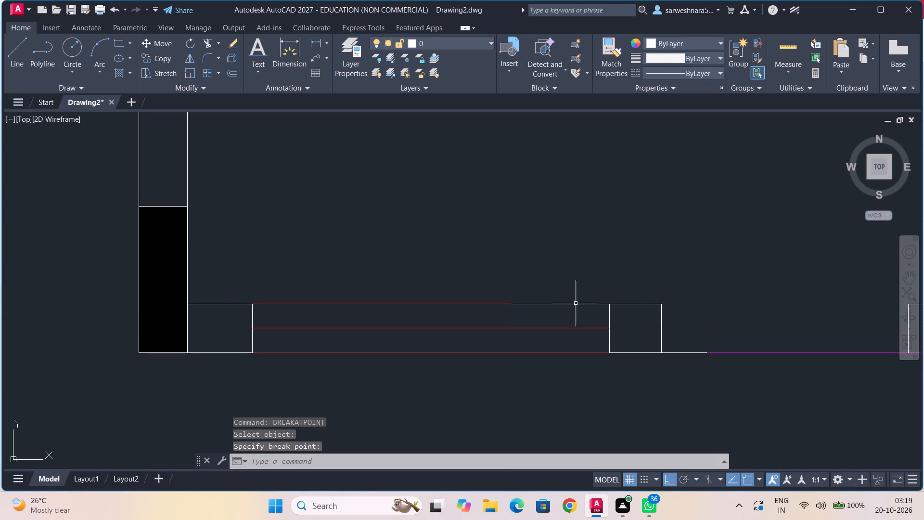
Recolour the remaining eastern segment of the south window's inner line to red 205,32,39.
{"action": "left_click", "coordinate": [576, 303]}
{"action": "left_click", "coordinate": [696, 39]}
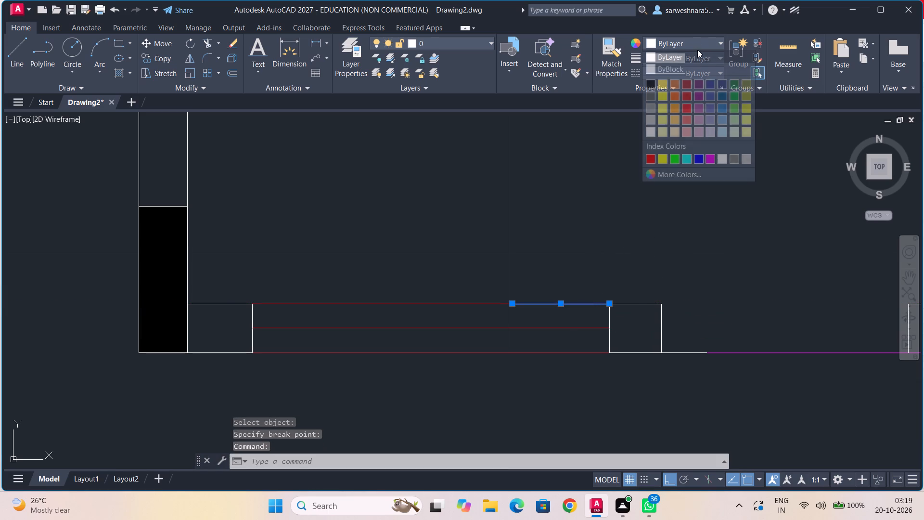
{"action": "left_click", "coordinate": [689, 98]}
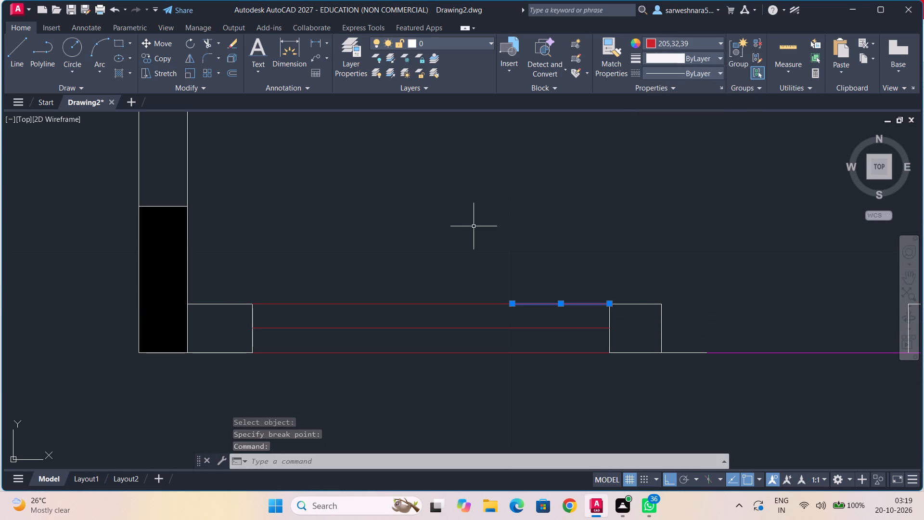
{"action": "middle_click_drag", "start_coordinate": [484, 243], "coordinate": [500, 272]}
{"action": "key", "text": "Escape"}
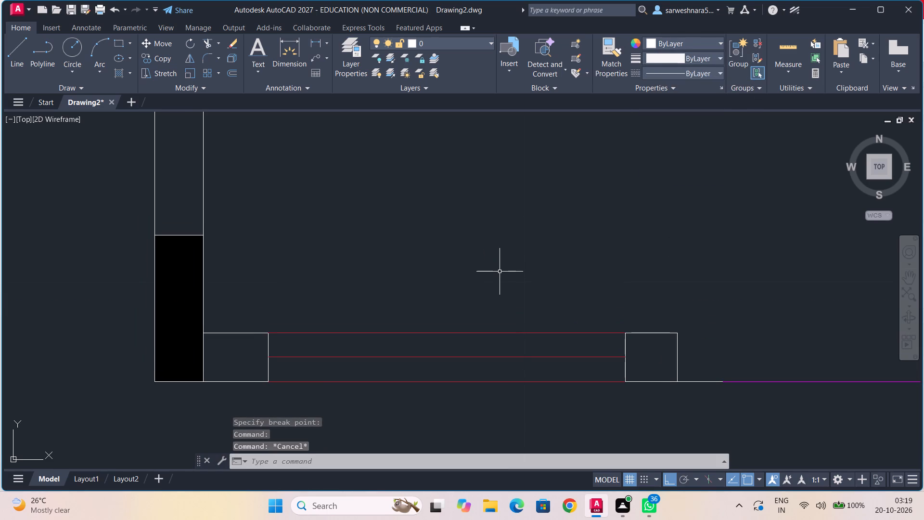
{"action": "middle_click_drag", "start_coordinate": [428, 238], "coordinate": [448, 375]}
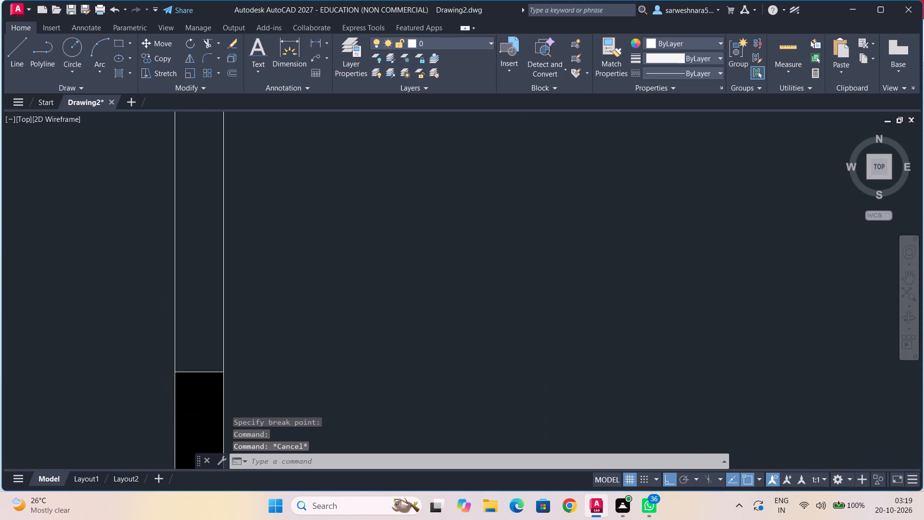
Apply Break at Point to the upper line of the southwest room's north wall, at the window's west end line.
{"action": "scroll", "coordinate": [429, 327], "scroll_direction": "up", "scroll_amount": 1}
{"action": "scroll", "coordinate": [429, 327], "scroll_direction": "down", "scroll_amount": 4}
{"action": "middle_click_drag", "start_coordinate": [438, 282], "coordinate": [438, 399]}
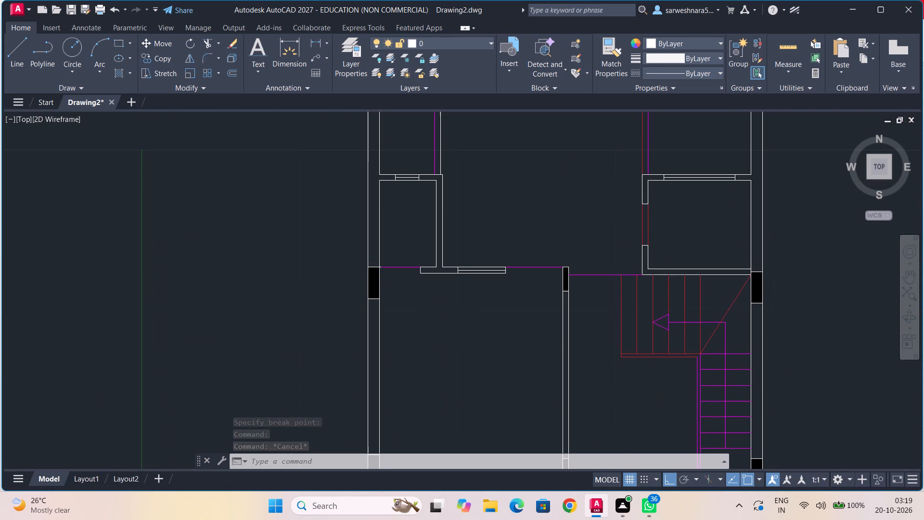
{"action": "scroll", "coordinate": [465, 288], "scroll_direction": "up", "scroll_amount": 1}
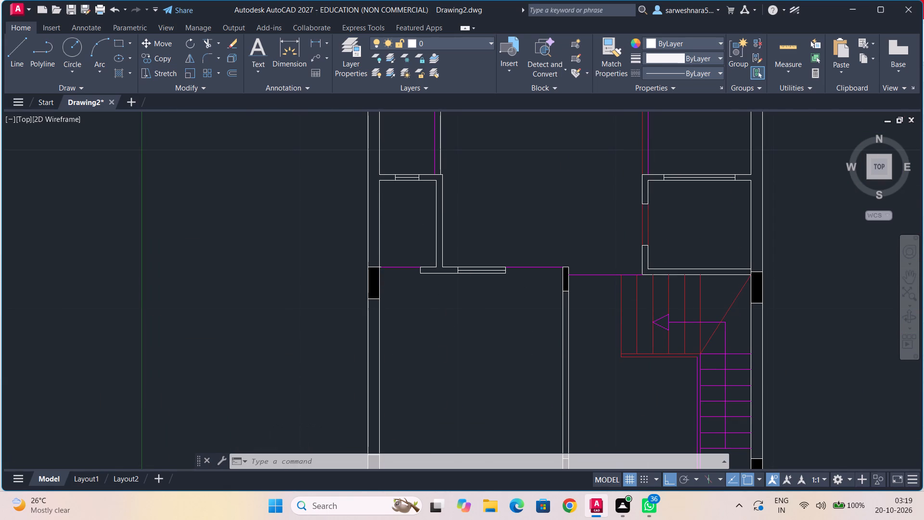
{"action": "scroll", "coordinate": [465, 288], "scroll_direction": "up", "scroll_amount": 2}
{"action": "middle_click_drag", "start_coordinate": [465, 288], "coordinate": [391, 402]}
{"action": "scroll", "coordinate": [397, 353], "scroll_direction": "up", "scroll_amount": 1}
{"action": "middle_click_drag", "start_coordinate": [397, 353], "coordinate": [356, 380]}
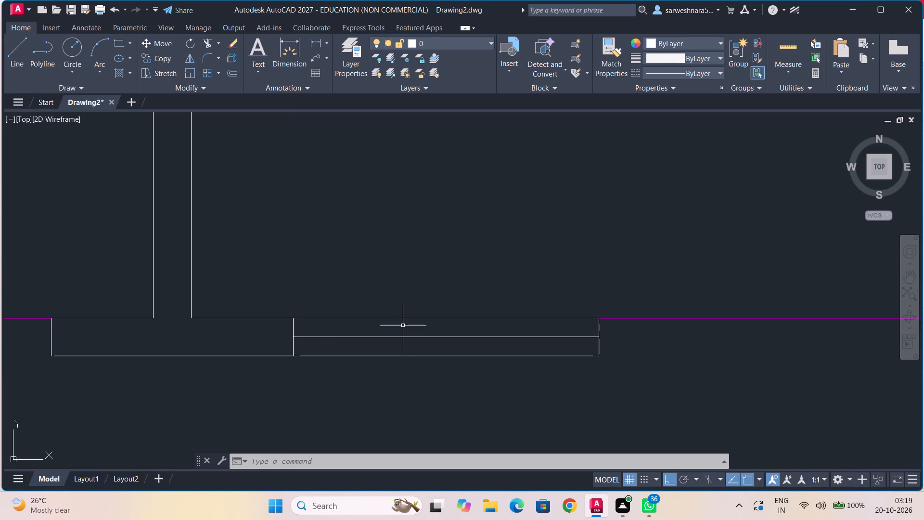
{"action": "type", "text": "bre"}
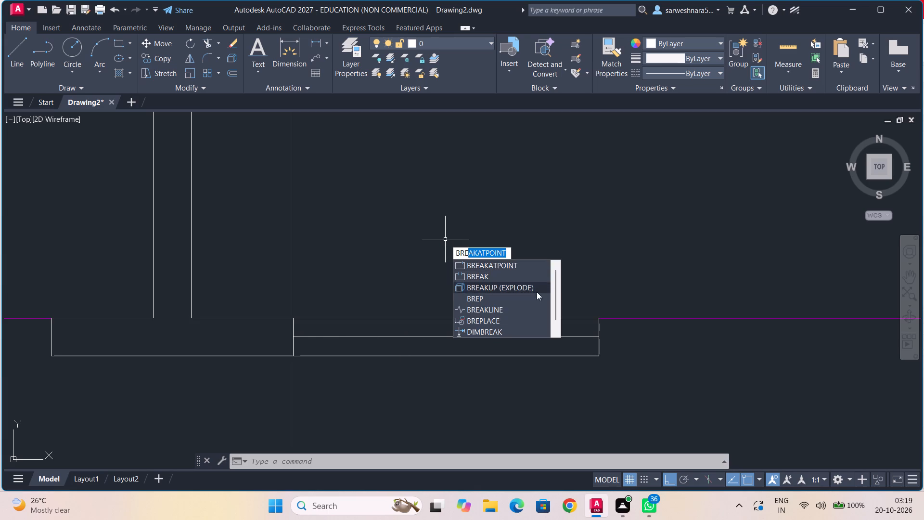
{"action": "left_click", "coordinate": [526, 268]}
{"action": "left_click", "coordinate": [484, 316]}
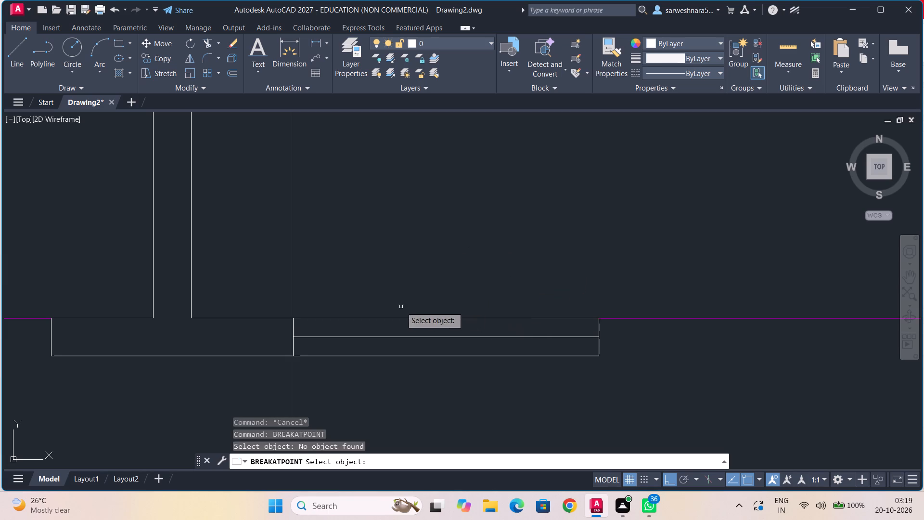
{"action": "left_click", "coordinate": [308, 317]}
{"action": "left_click", "coordinate": [293, 317]}
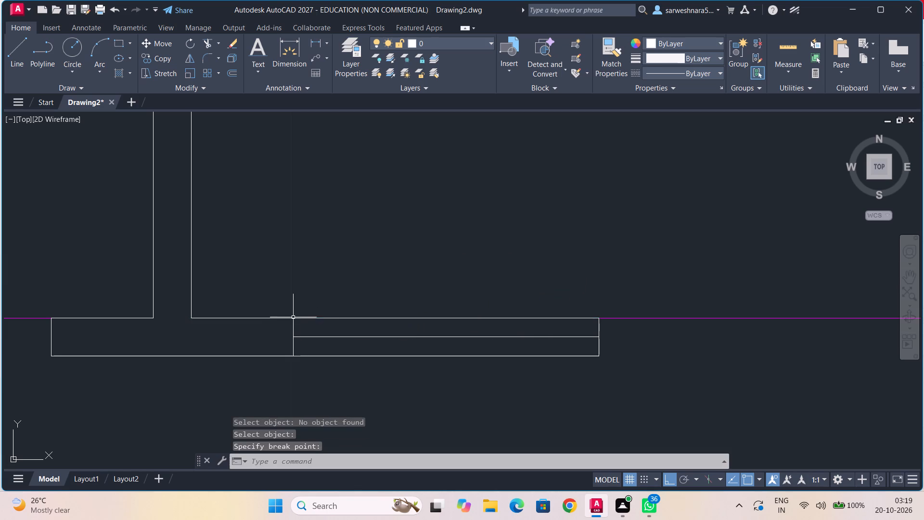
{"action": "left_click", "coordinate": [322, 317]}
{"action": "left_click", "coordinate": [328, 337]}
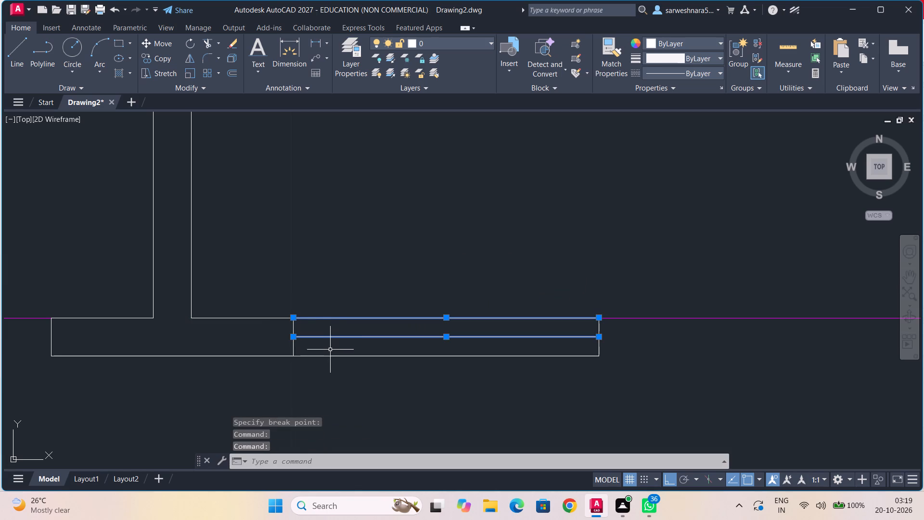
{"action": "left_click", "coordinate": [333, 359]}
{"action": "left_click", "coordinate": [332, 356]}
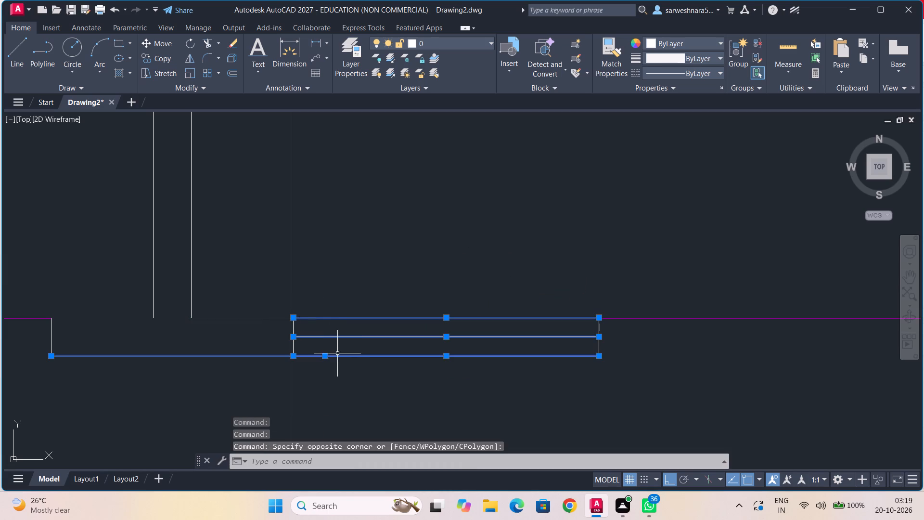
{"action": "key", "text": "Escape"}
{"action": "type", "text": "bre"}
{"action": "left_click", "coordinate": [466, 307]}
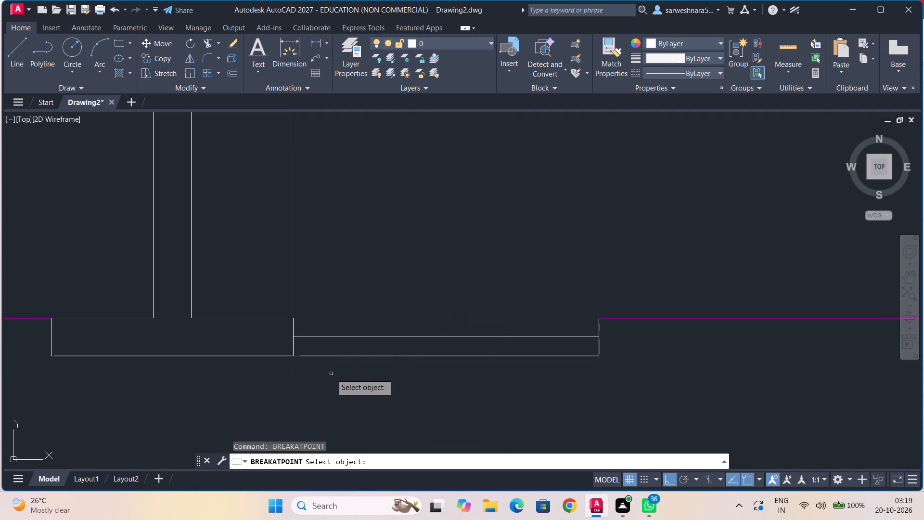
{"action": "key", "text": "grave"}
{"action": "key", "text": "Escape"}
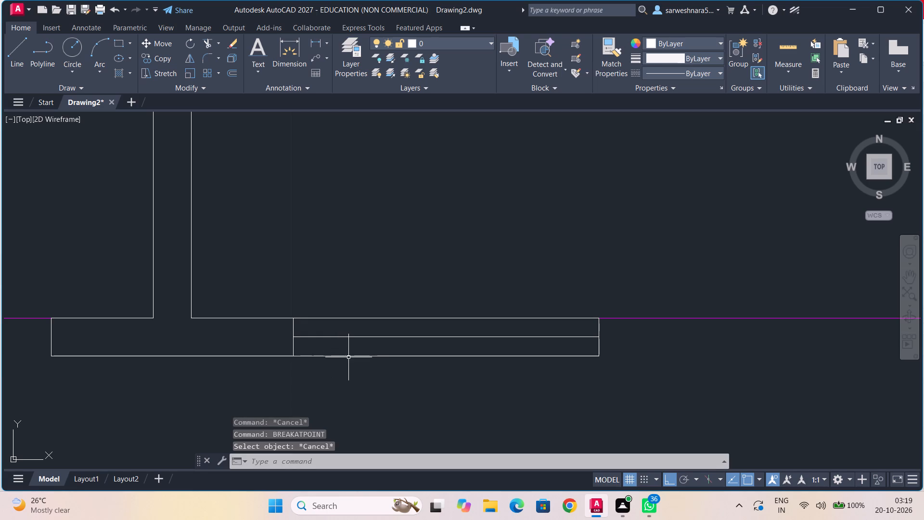
Recolour the upper, middle and lower lines of the window in the southwest room's north wall to red 205,32,39.
{"action": "left_click", "coordinate": [350, 355]}
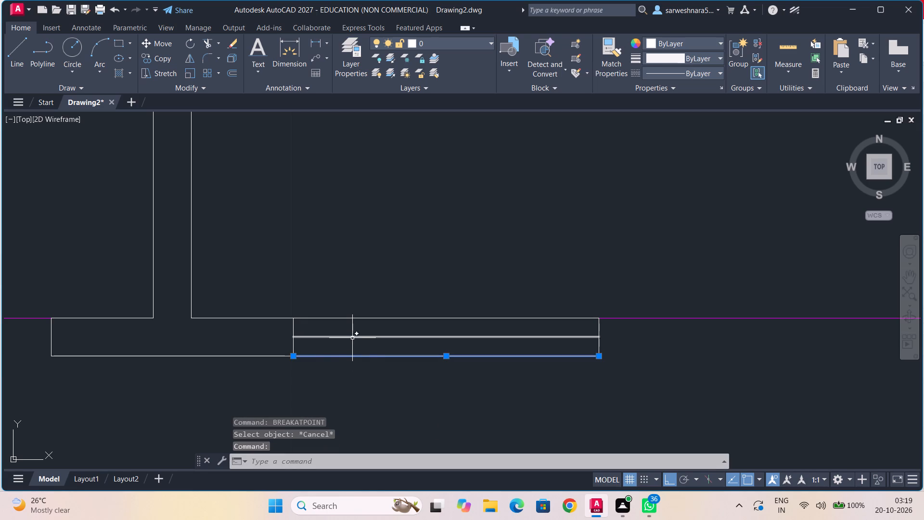
{"action": "left_click", "coordinate": [352, 338]}
{"action": "left_click", "coordinate": [352, 319]}
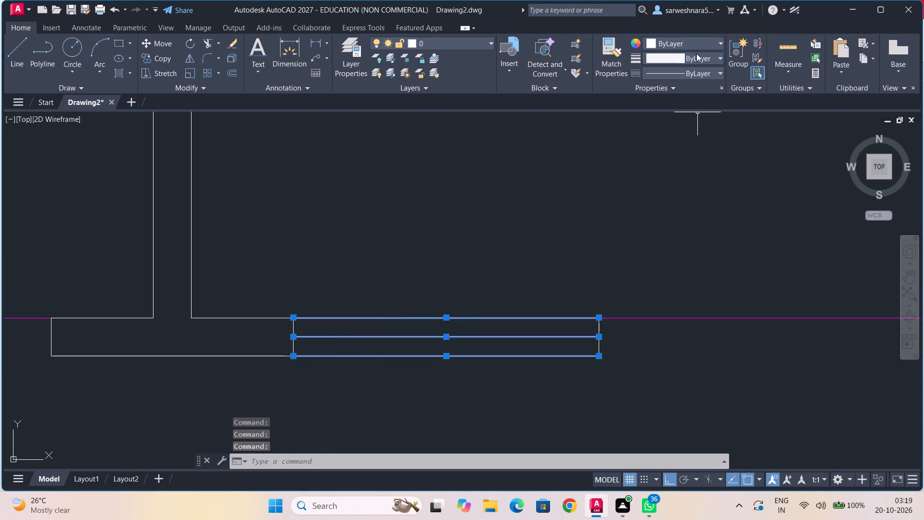
{"action": "left_click", "coordinate": [695, 46]}
{"action": "left_click", "coordinate": [688, 95]}
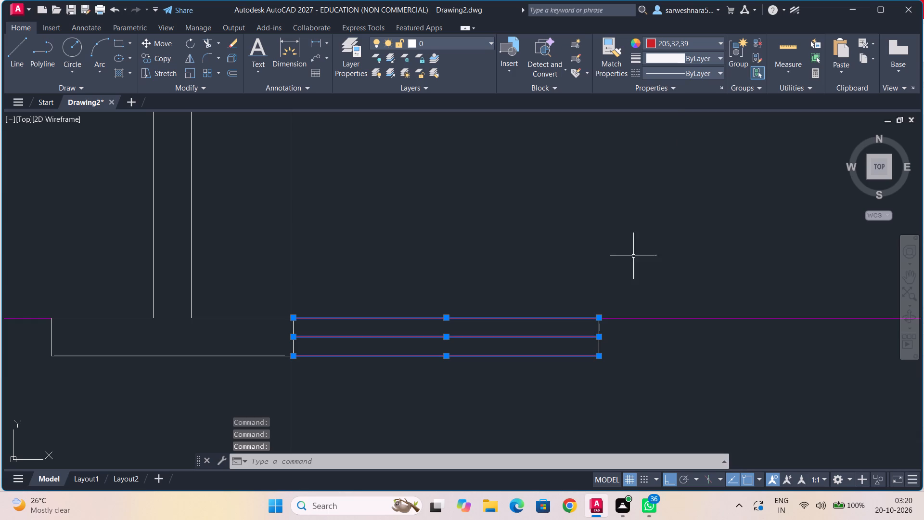
{"action": "key", "text": "Escape"}
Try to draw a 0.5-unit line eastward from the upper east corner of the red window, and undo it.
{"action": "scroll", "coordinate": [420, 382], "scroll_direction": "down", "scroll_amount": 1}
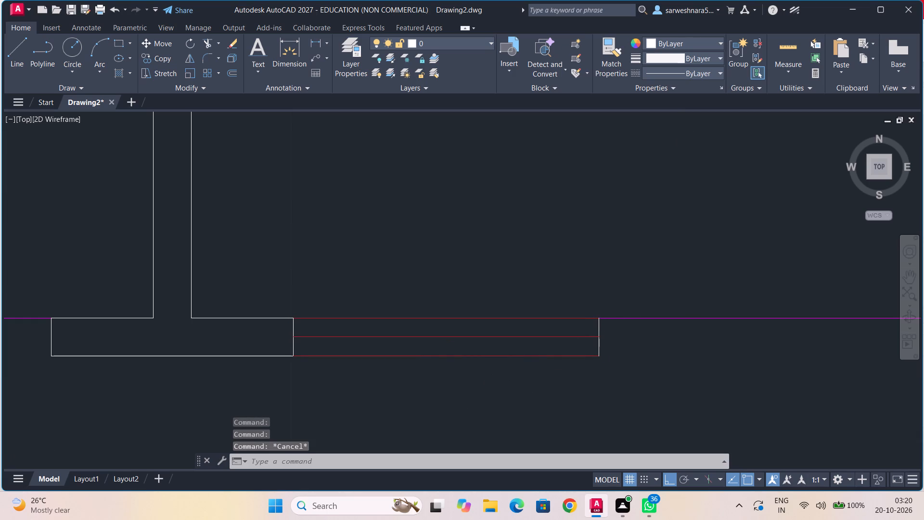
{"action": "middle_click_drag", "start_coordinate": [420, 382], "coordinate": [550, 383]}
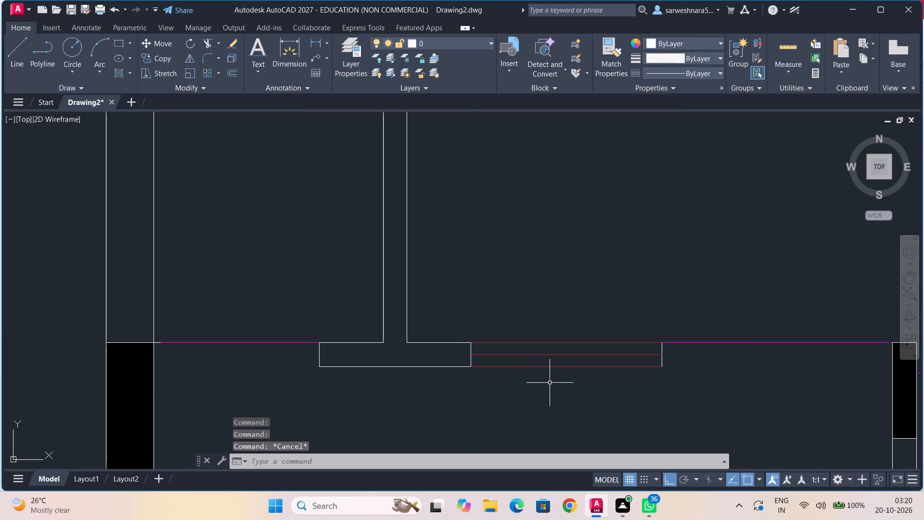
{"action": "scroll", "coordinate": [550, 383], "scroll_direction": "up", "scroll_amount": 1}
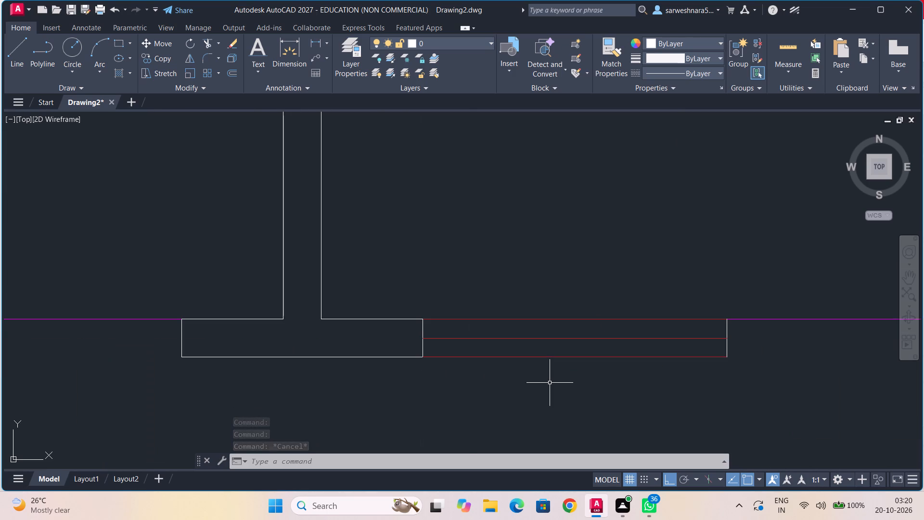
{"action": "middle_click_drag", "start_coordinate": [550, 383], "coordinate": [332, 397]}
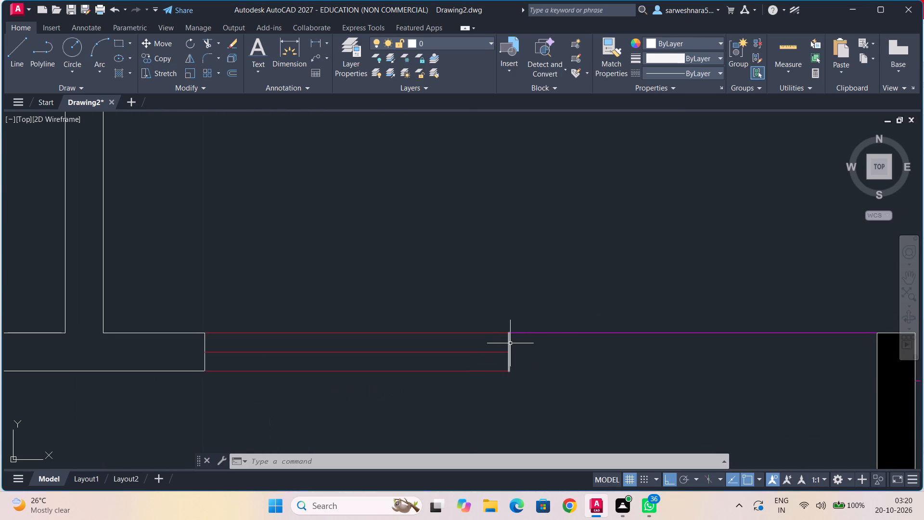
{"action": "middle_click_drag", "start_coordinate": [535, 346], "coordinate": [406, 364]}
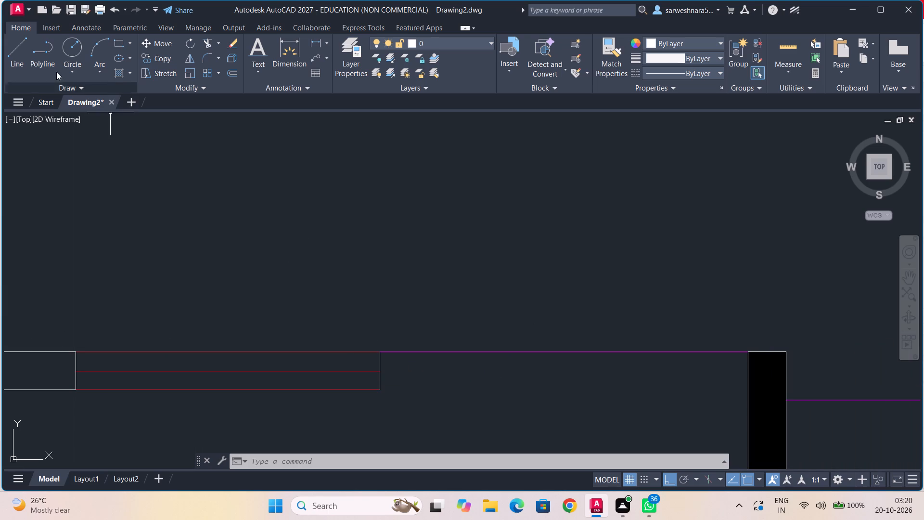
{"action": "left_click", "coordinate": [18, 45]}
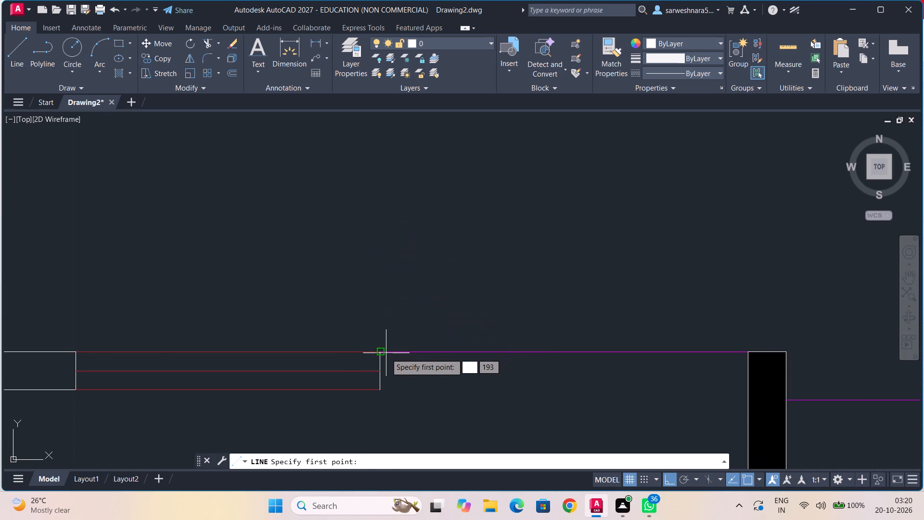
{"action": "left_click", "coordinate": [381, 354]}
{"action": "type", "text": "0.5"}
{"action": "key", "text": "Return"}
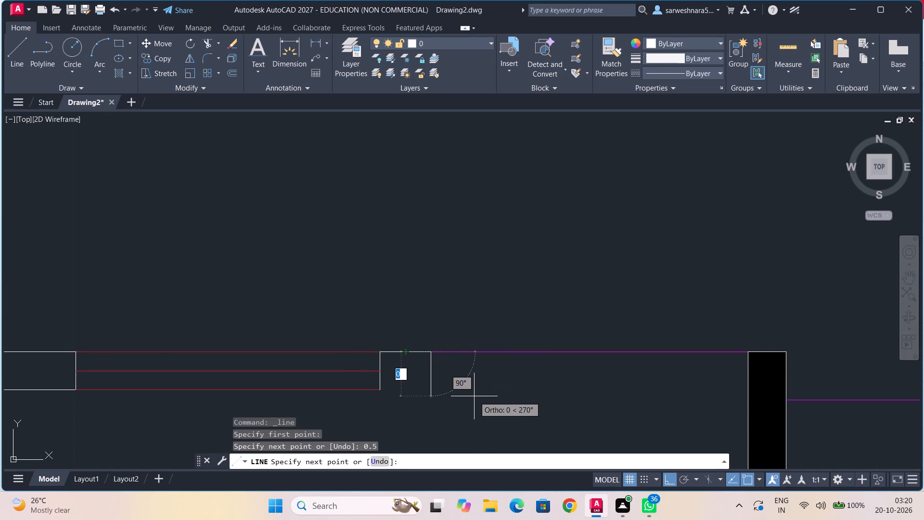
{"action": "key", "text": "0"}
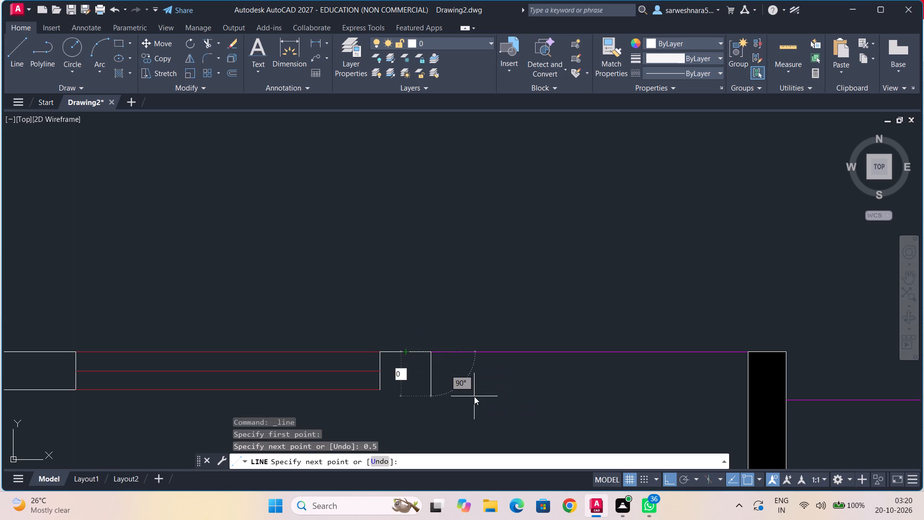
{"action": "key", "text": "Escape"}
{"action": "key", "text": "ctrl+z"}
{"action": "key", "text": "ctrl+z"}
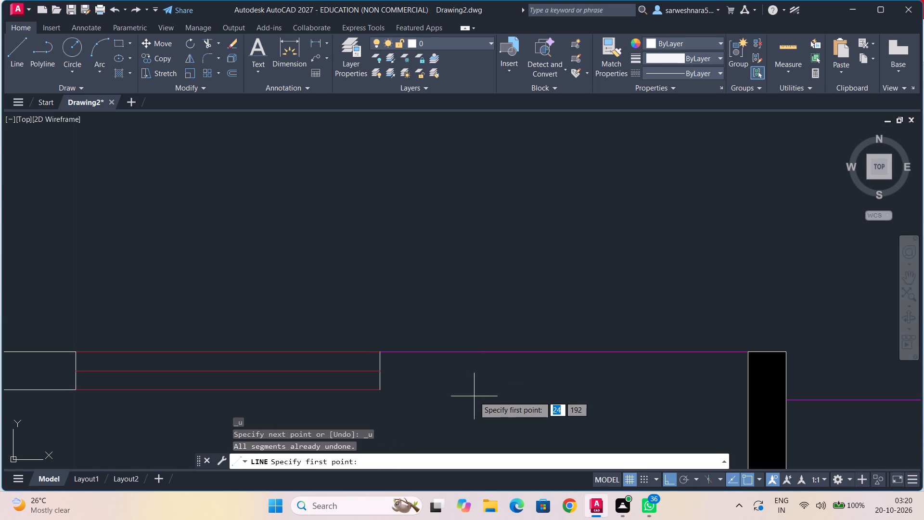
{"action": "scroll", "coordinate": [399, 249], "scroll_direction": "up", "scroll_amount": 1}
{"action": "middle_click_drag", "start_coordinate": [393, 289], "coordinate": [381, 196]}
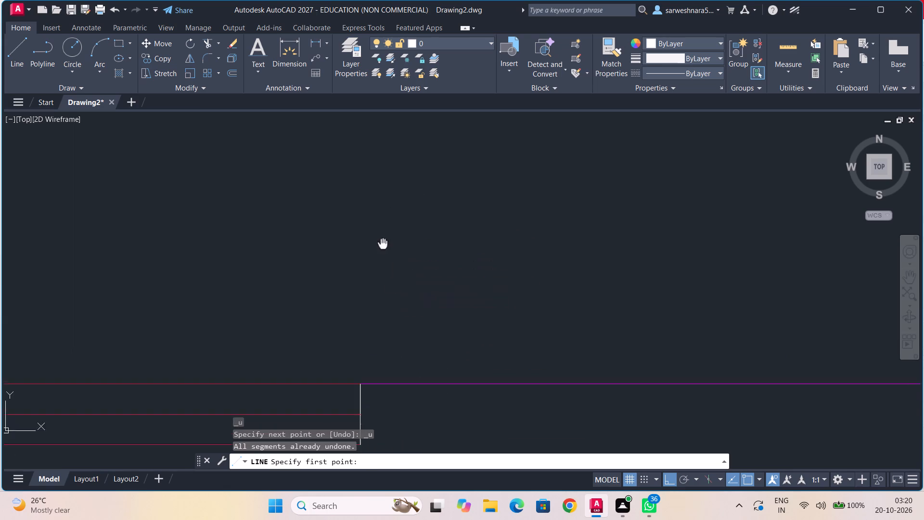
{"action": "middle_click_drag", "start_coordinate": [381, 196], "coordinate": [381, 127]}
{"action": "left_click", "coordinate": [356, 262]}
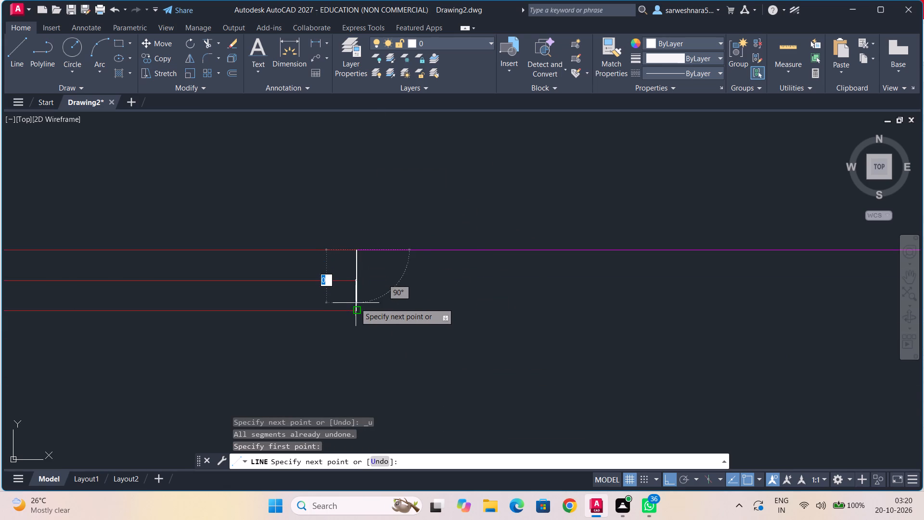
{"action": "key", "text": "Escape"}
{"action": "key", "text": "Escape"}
Recolour the east end line of the window in the southwest room's north wall to red 205,32,39.
{"action": "left_click", "coordinate": [357, 298]}
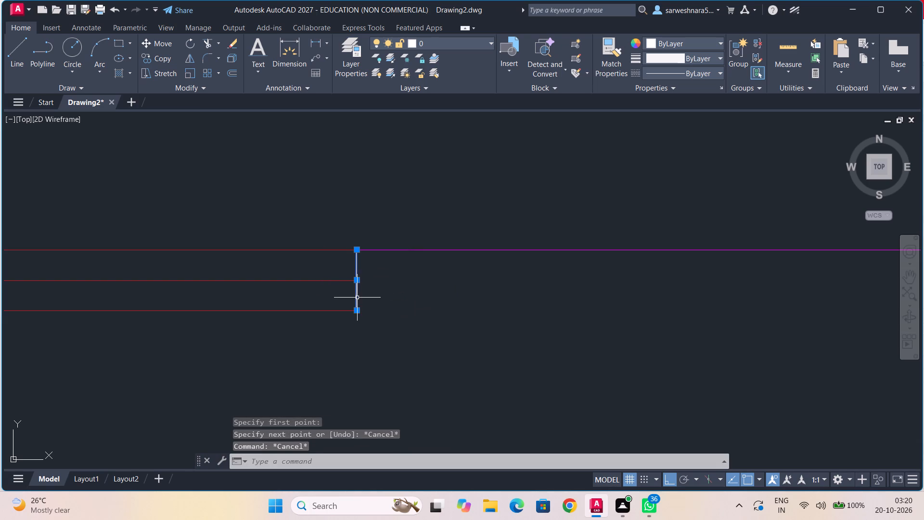
{"action": "left_click", "coordinate": [674, 42]}
{"action": "left_click", "coordinate": [684, 95]}
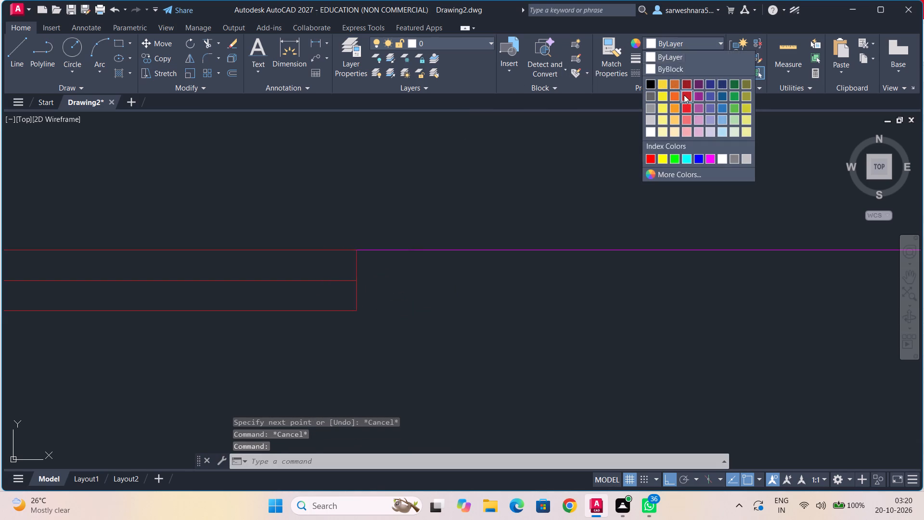
{"action": "key", "text": "Escape"}
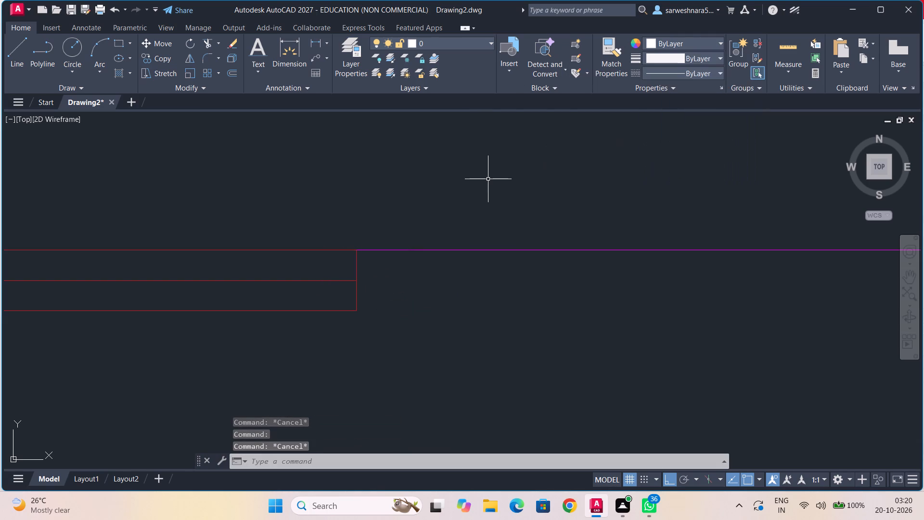
Break the upper line of the wall between the two small west rooms at the window's east and west end lines, using Break at Point.
{"action": "scroll", "coordinate": [327, 179], "scroll_direction": "down", "scroll_amount": 2}
{"action": "middle_click_drag", "start_coordinate": [217, 202], "coordinate": [415, 337]}
{"action": "middle_click_drag", "start_coordinate": [253, 191], "coordinate": [266, 213]}
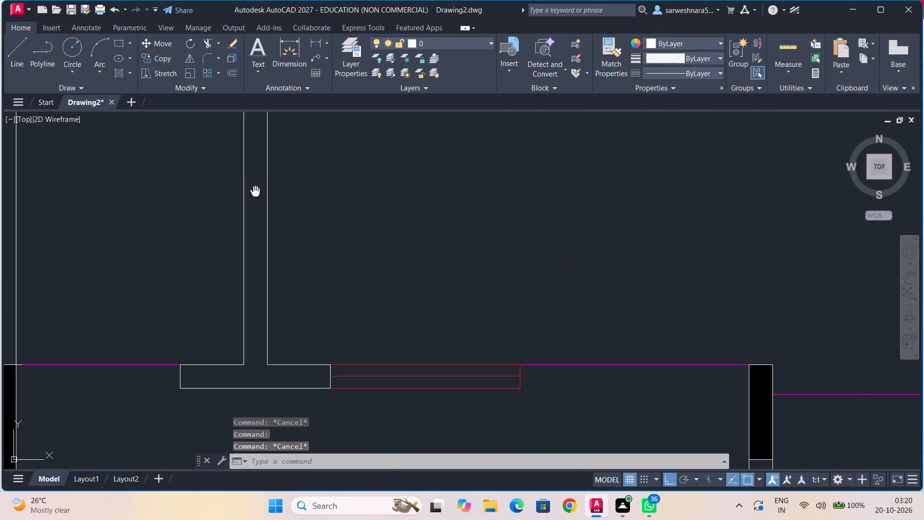
{"action": "middle_click_drag", "start_coordinate": [266, 213], "coordinate": [403, 312]}
{"action": "scroll", "coordinate": [308, 281], "scroll_direction": "down", "scroll_amount": 2}
{"action": "middle_click_drag", "start_coordinate": [307, 276], "coordinate": [308, 330]}
{"action": "scroll", "coordinate": [295, 308], "scroll_direction": "up", "scroll_amount": 3}
{"action": "middle_click_drag", "start_coordinate": [295, 308], "coordinate": [292, 331]}
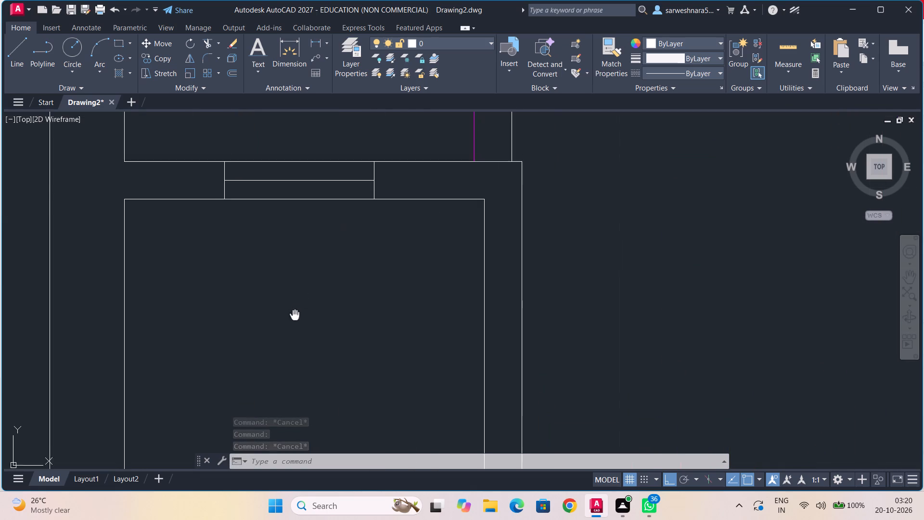
{"action": "middle_click_drag", "start_coordinate": [292, 331], "coordinate": [282, 368]}
{"action": "middle_click_drag", "start_coordinate": [273, 307], "coordinate": [272, 312]}
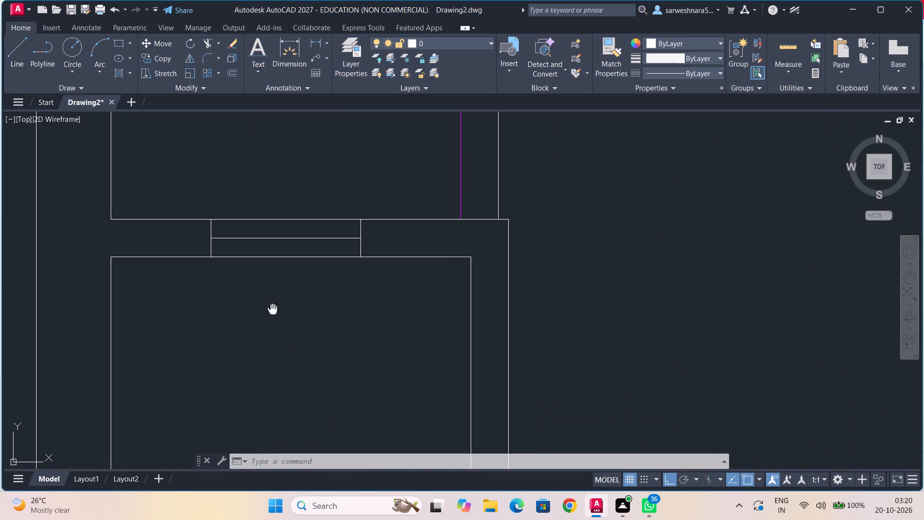
{"action": "middle_click_drag", "start_coordinate": [272, 312], "coordinate": [272, 312]}
{"action": "scroll", "coordinate": [271, 312], "scroll_direction": "down", "scroll_amount": 6}
{"action": "scroll", "coordinate": [269, 312], "scroll_direction": "up", "scroll_amount": 1}
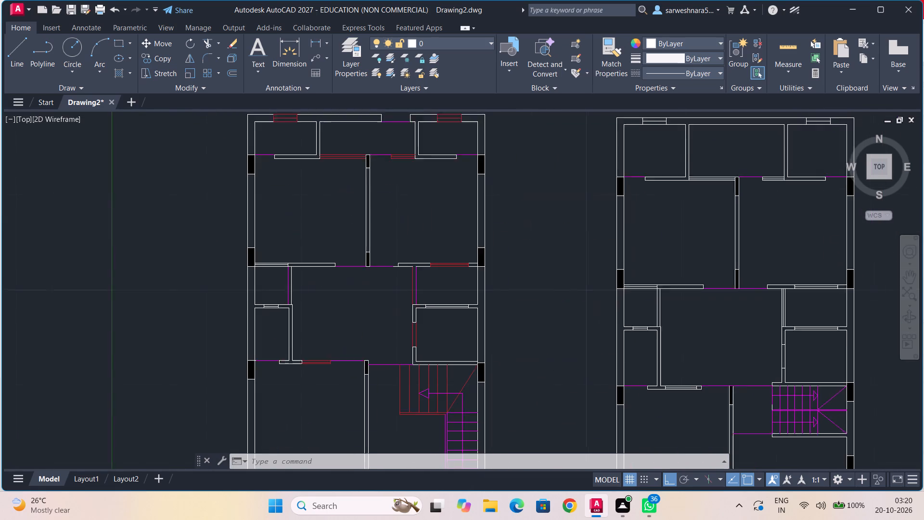
{"action": "scroll", "coordinate": [269, 312], "scroll_direction": "up", "scroll_amount": 4}
{"action": "middle_click_drag", "start_coordinate": [269, 312], "coordinate": [269, 326]}
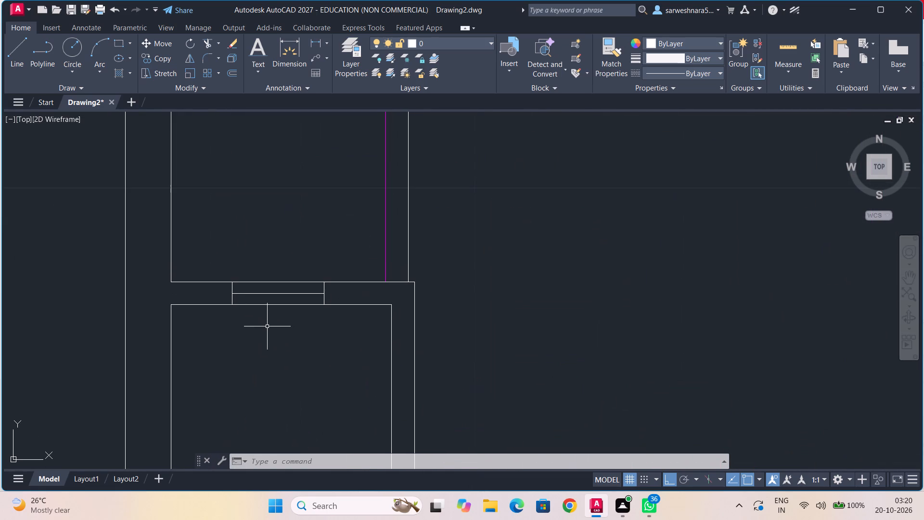
{"action": "scroll", "coordinate": [267, 326], "scroll_direction": "up", "scroll_amount": 2}
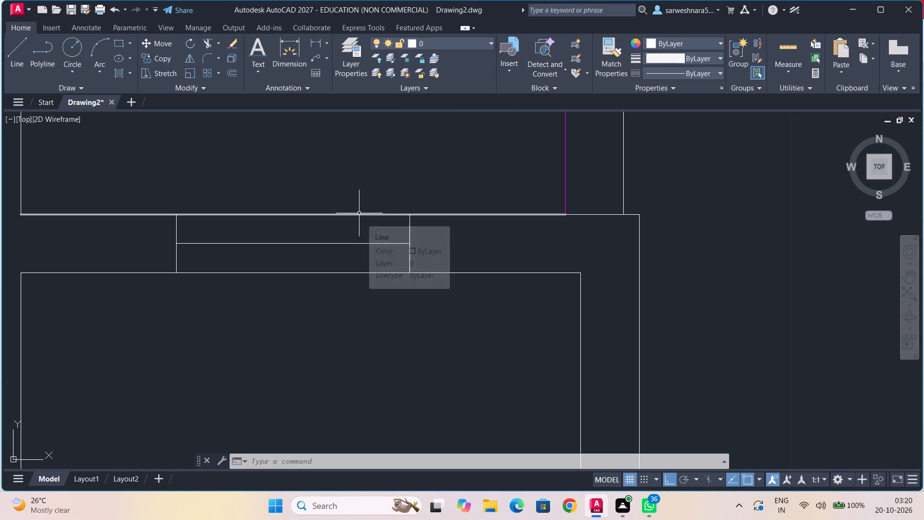
{"action": "type", "text": "bre"}
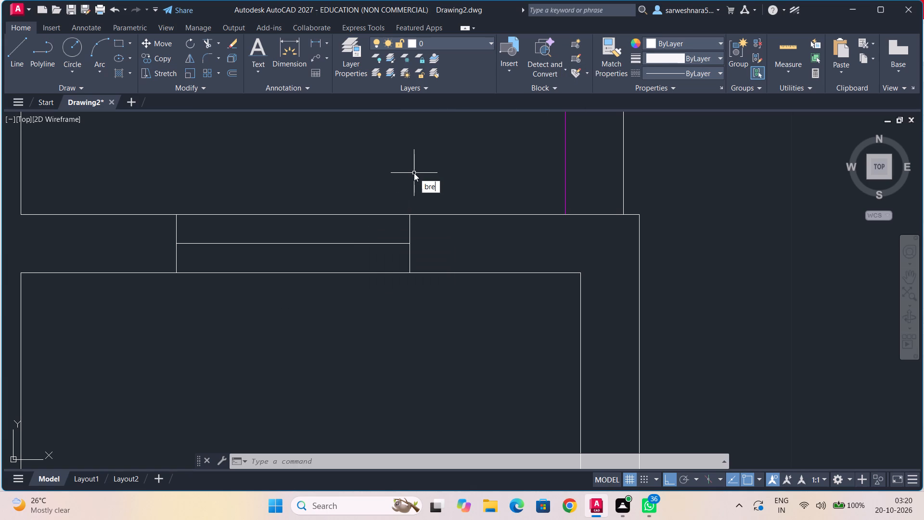
{"action": "left_click", "coordinate": [463, 197]}
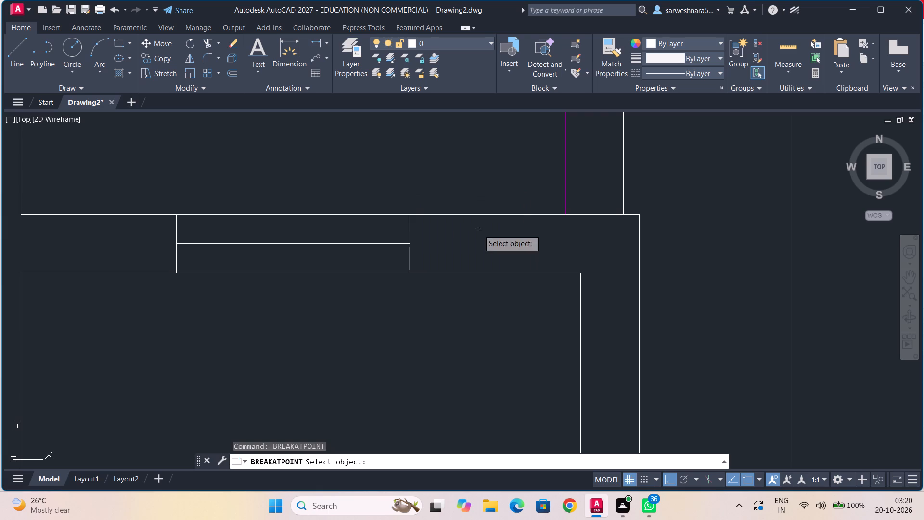
{"action": "left_click", "coordinate": [371, 214]}
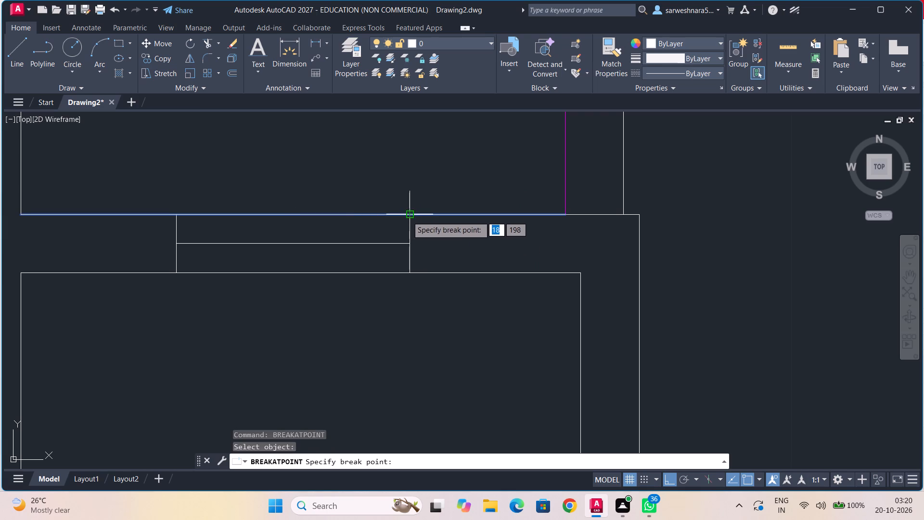
{"action": "left_click", "coordinate": [407, 216]}
{"action": "type", "text": "bre"}
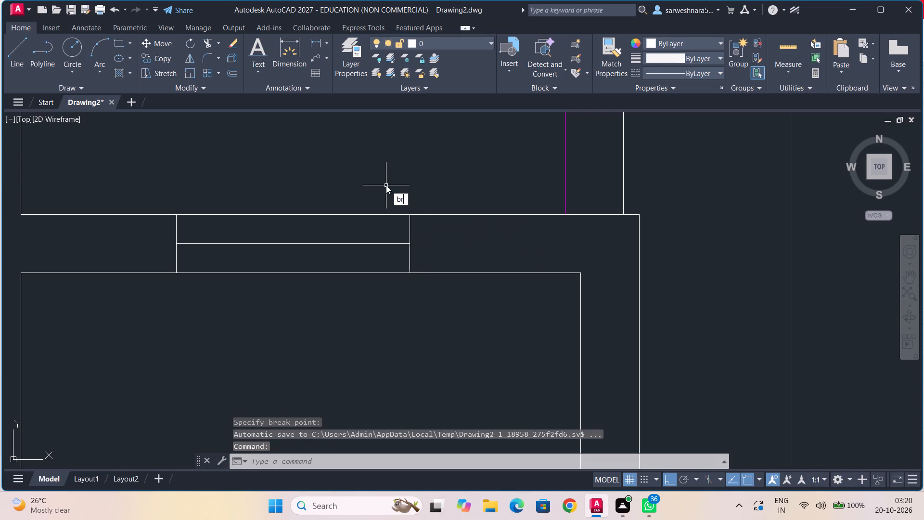
{"action": "left_click", "coordinate": [420, 214]}
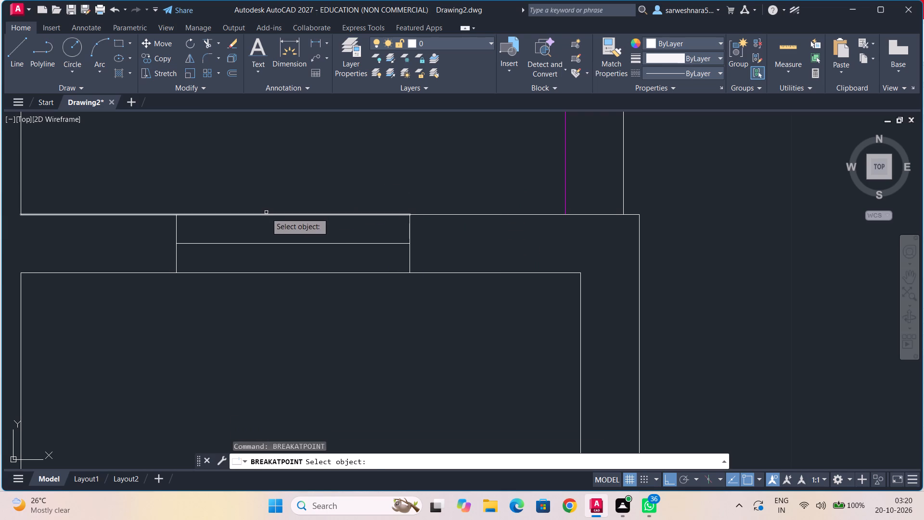
{"action": "left_click", "coordinate": [266, 214]}
{"action": "left_click", "coordinate": [174, 217]}
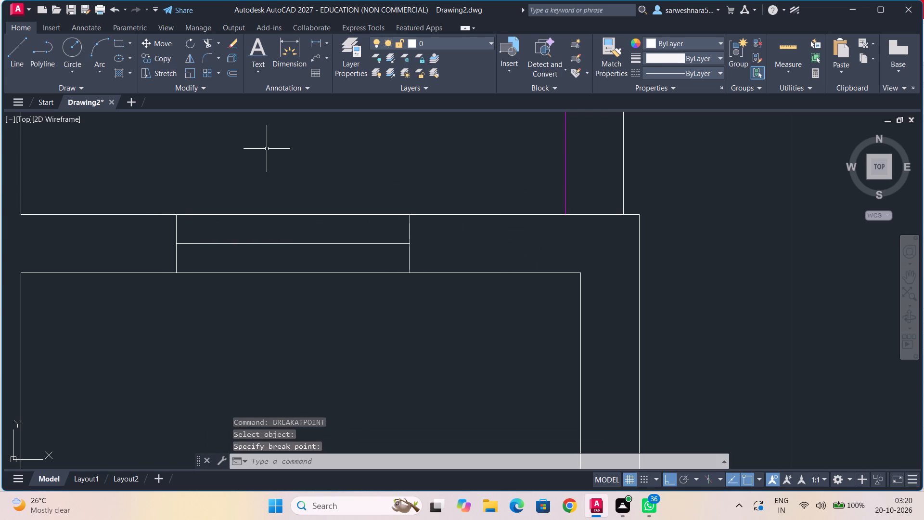
Break the lower line of the wall between the two small west rooms at the window's east and west end lines.
{"action": "type", "text": "bre"}
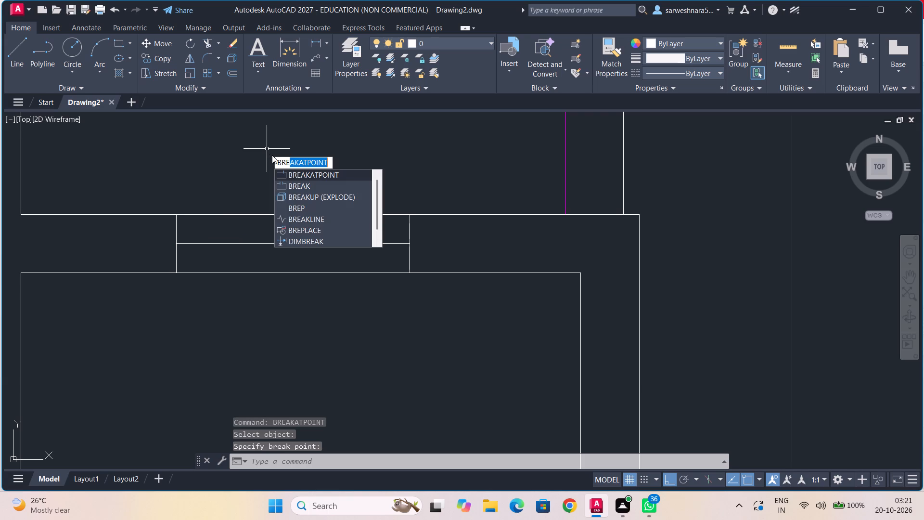
{"action": "left_click", "coordinate": [293, 179]}
{"action": "left_click", "coordinate": [297, 272]}
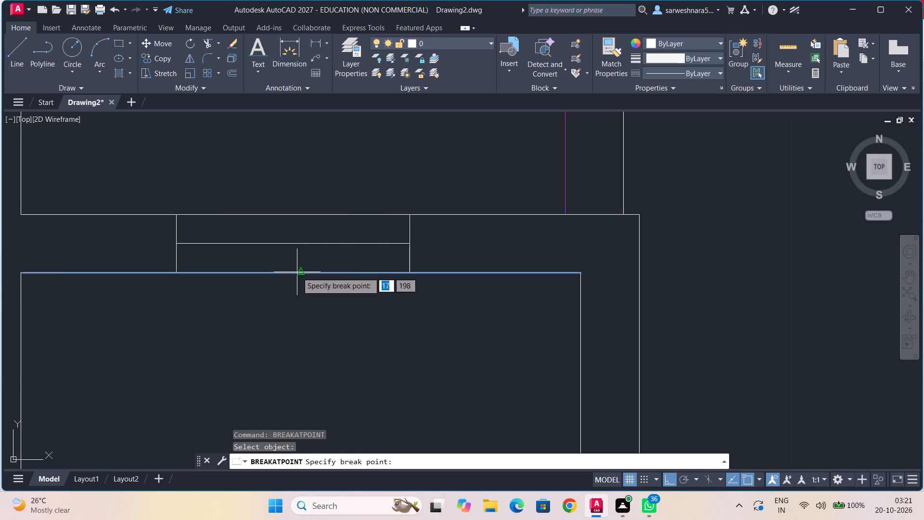
{"action": "left_click", "coordinate": [411, 273]}
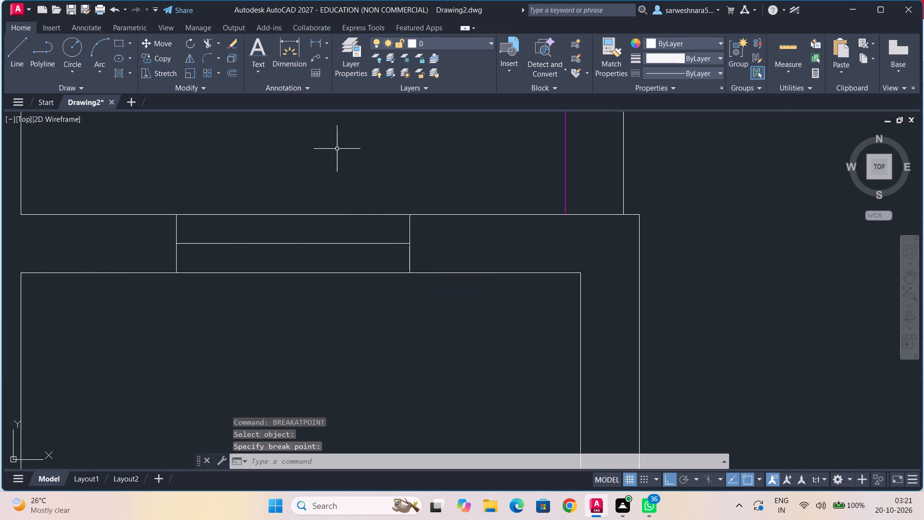
{"action": "type", "text": "bre"}
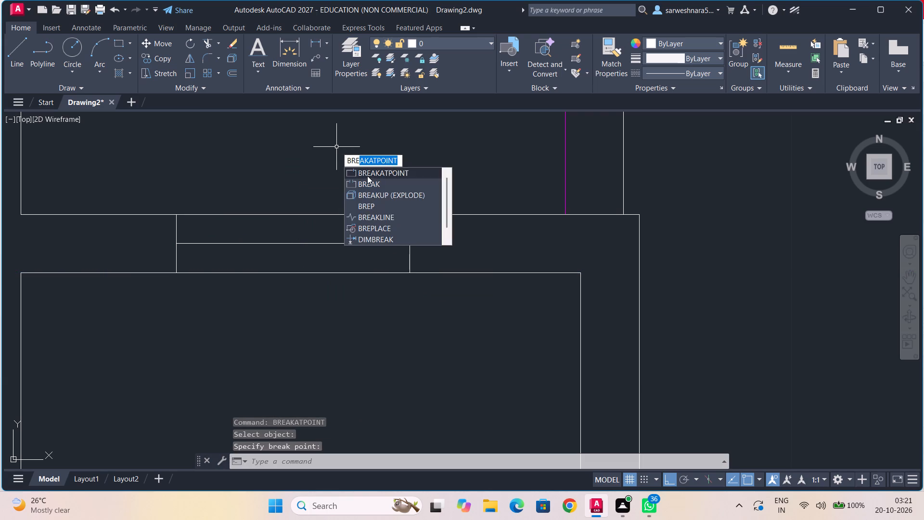
{"action": "left_click", "coordinate": [367, 176]}
{"action": "left_click", "coordinate": [247, 273]}
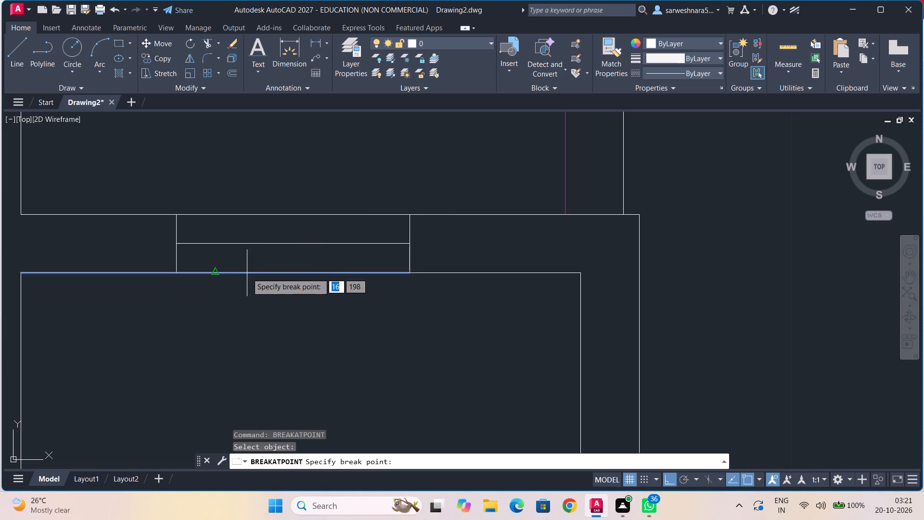
{"action": "left_click", "coordinate": [177, 275]}
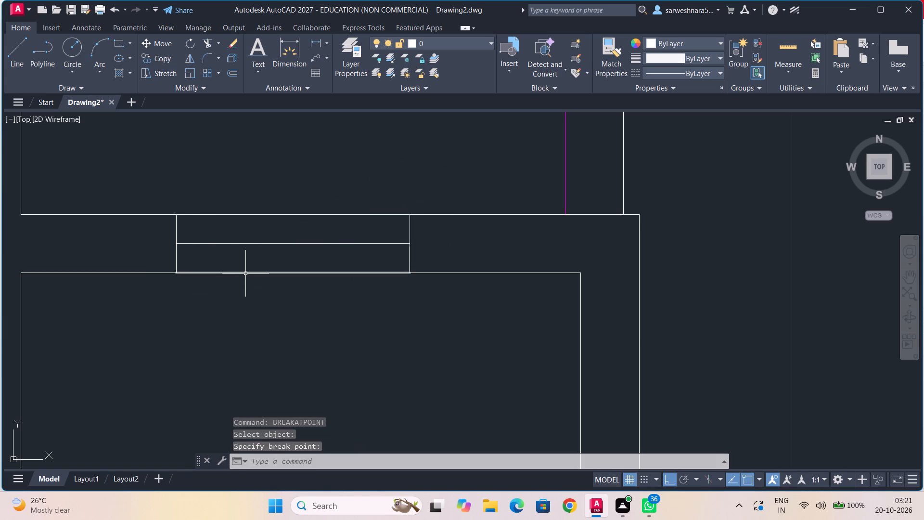
Recolour the upper, middle and lower lines of the window between the two small west rooms to red 205,32,39.
{"action": "left_click", "coordinate": [245, 273]}
{"action": "left_click", "coordinate": [259, 243]}
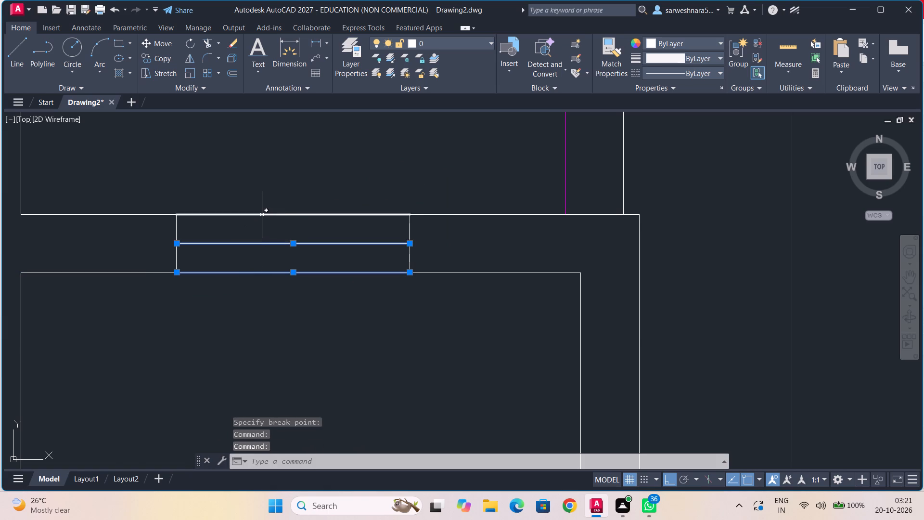
{"action": "left_click", "coordinate": [262, 213]}
{"action": "left_click", "coordinate": [686, 37]}
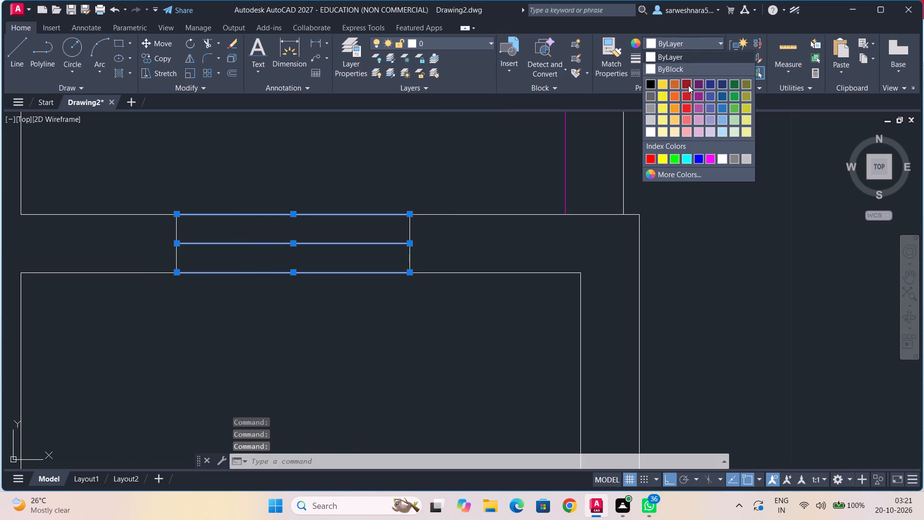
{"action": "left_click", "coordinate": [685, 92]}
{"action": "scroll", "coordinate": [437, 169], "scroll_direction": "down", "scroll_amount": 1}
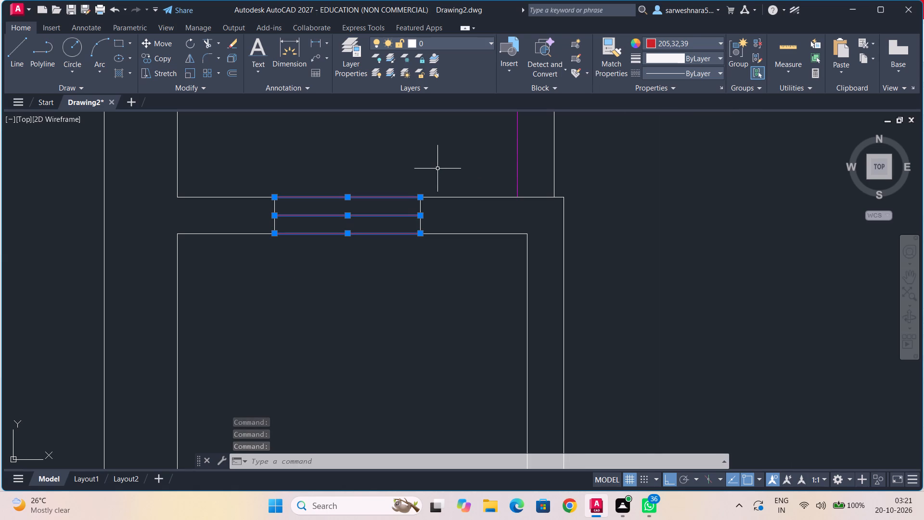
{"action": "key", "text": "Escape"}
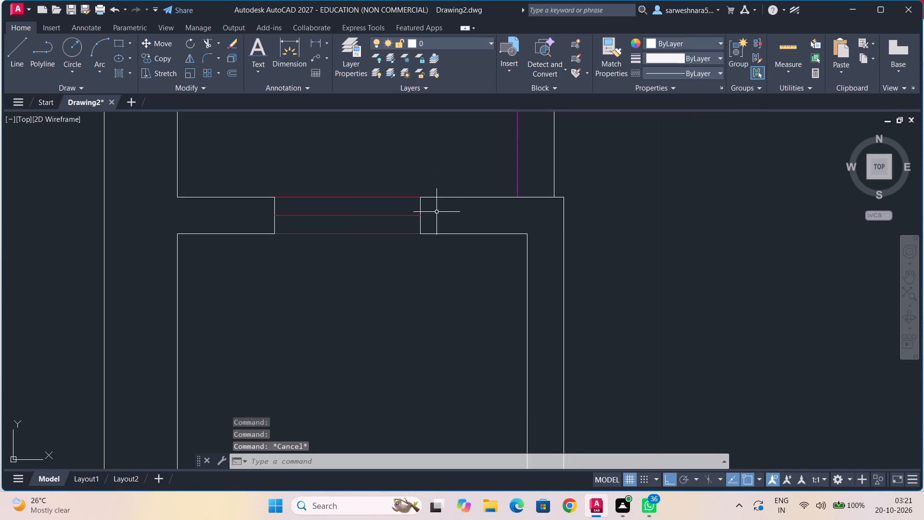
Apply Break at Point to the upper line of the northern small west room's north wall, at the window's east end line.
{"action": "scroll", "coordinate": [366, 263], "scroll_direction": "down", "scroll_amount": 3}
{"action": "middle_click_drag", "start_coordinate": [352, 214], "coordinate": [350, 333]}
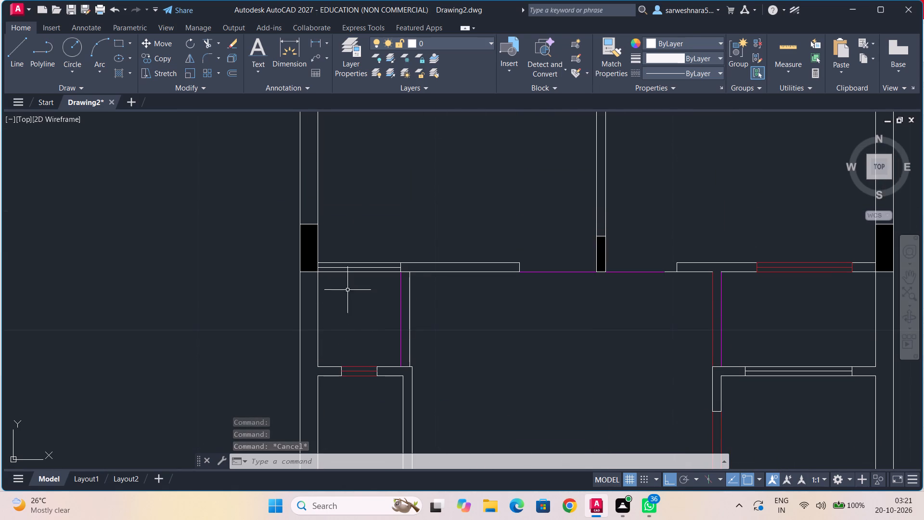
{"action": "scroll", "coordinate": [347, 284], "scroll_direction": "up", "scroll_amount": 3}
{"action": "middle_click_drag", "start_coordinate": [347, 284], "coordinate": [344, 342]}
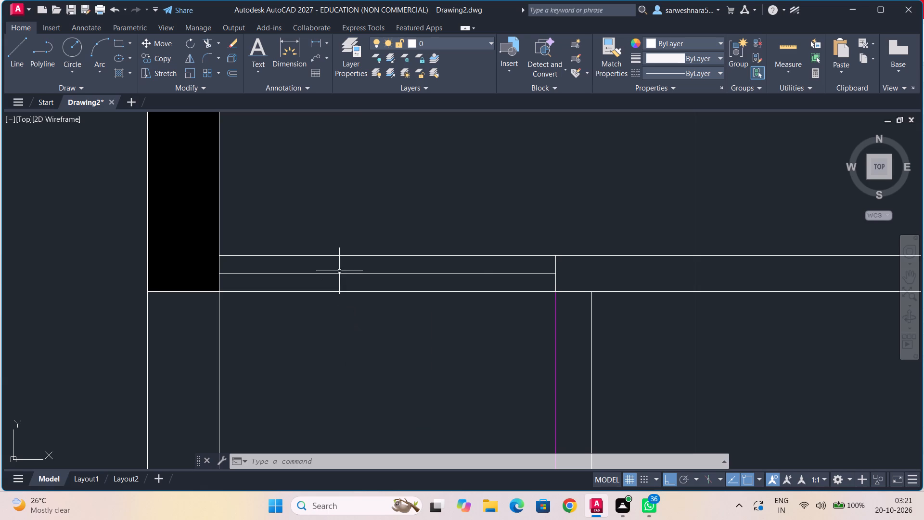
{"action": "key", "text": "b"}
{"action": "type", "text": "re"}
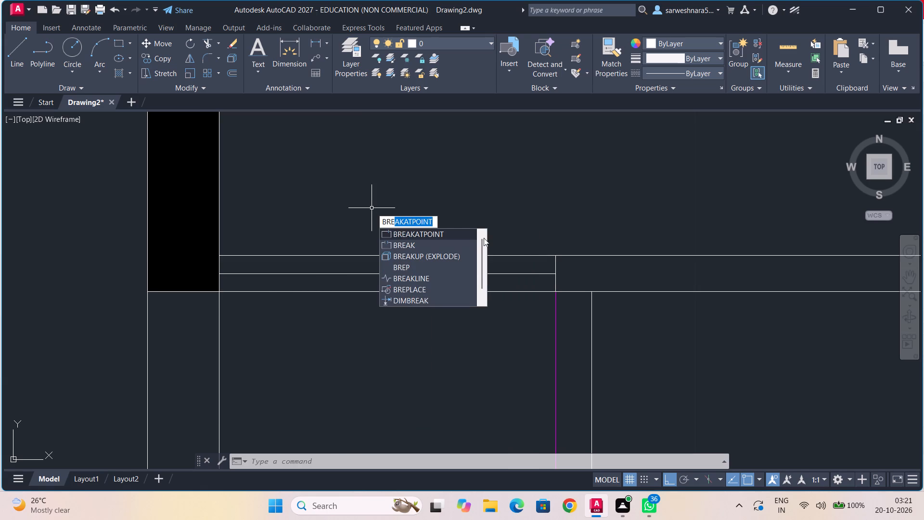
{"action": "left_click", "coordinate": [453, 229]}
{"action": "left_click", "coordinate": [426, 254]}
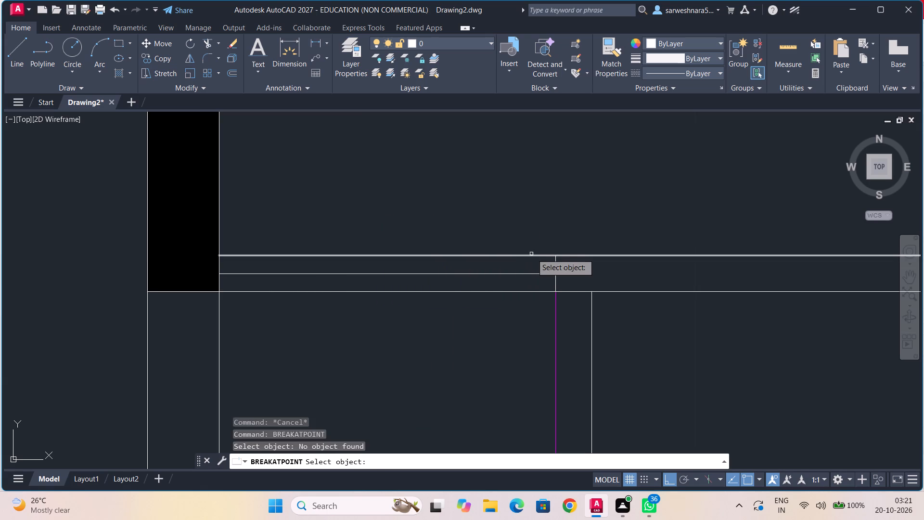
{"action": "left_click", "coordinate": [532, 256]}
{"action": "left_click", "coordinate": [555, 256]}
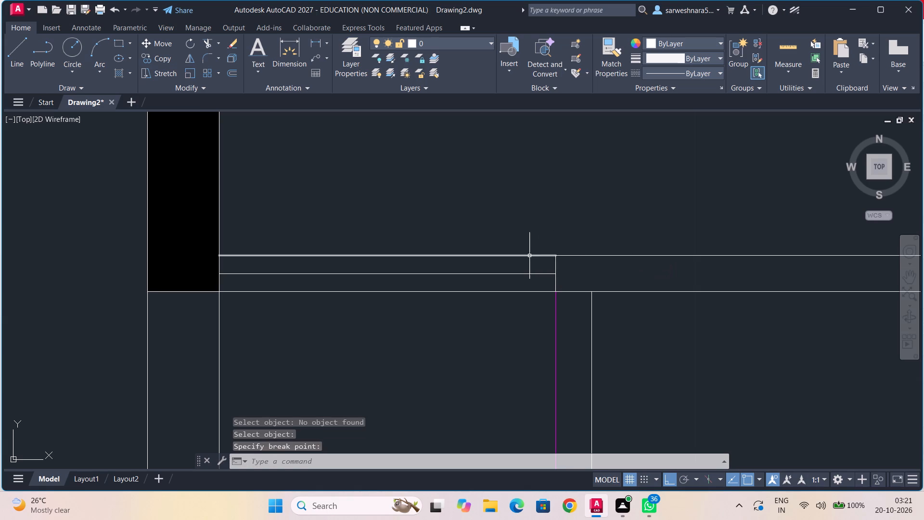
Recolour the upper, middle and lower lines of the window beside the west column in that north wall to red 205,32,39.
{"action": "left_click", "coordinate": [529, 255]}
{"action": "left_click", "coordinate": [524, 273]}
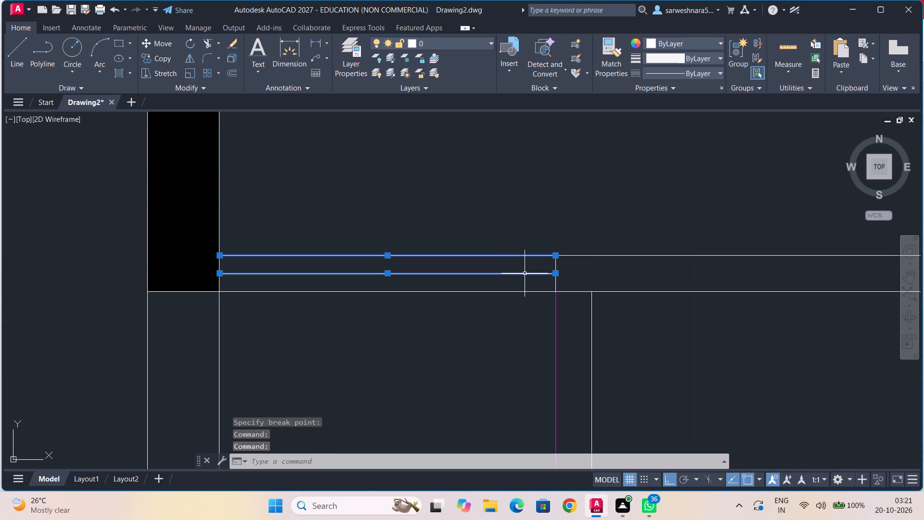
{"action": "left_click", "coordinate": [516, 292]}
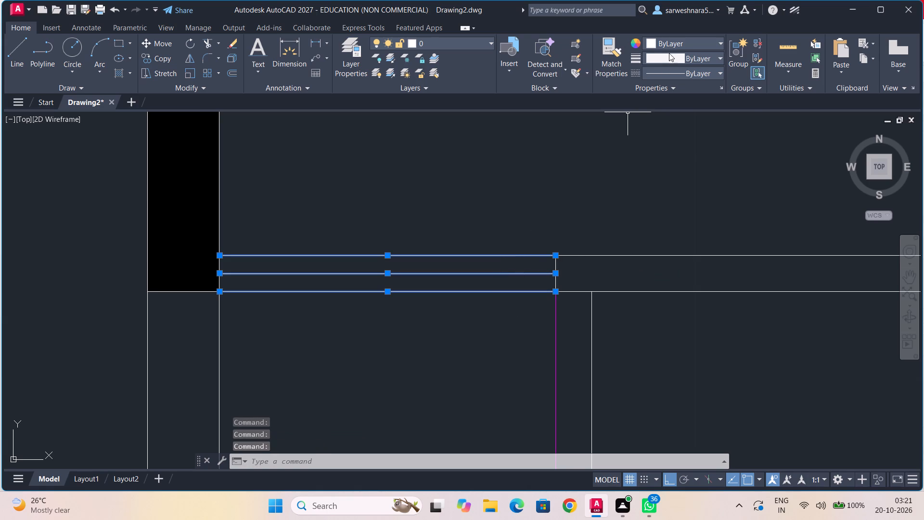
{"action": "left_click", "coordinate": [672, 42]}
{"action": "left_click", "coordinate": [684, 93]}
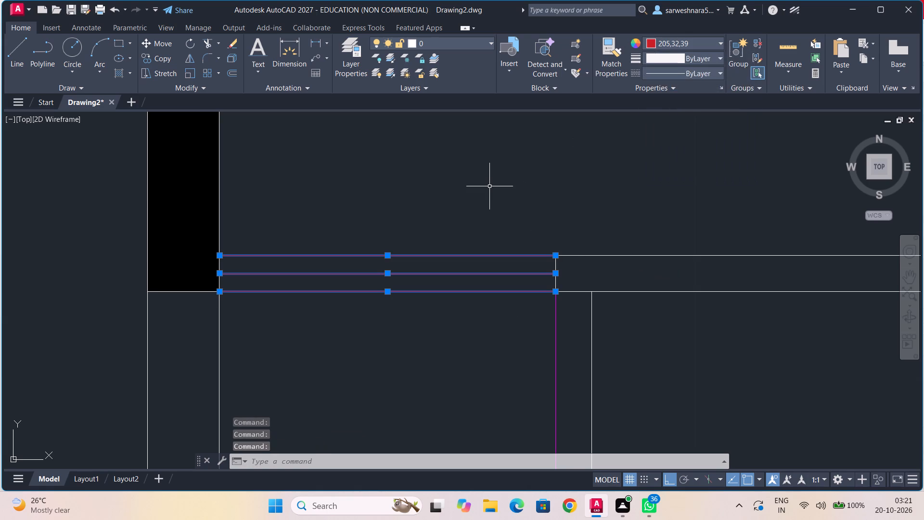
{"action": "key", "text": "Escape"}
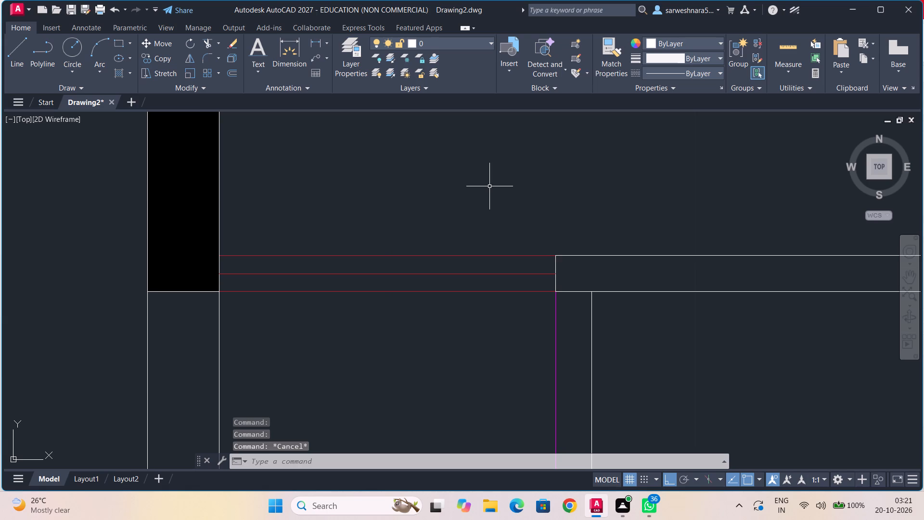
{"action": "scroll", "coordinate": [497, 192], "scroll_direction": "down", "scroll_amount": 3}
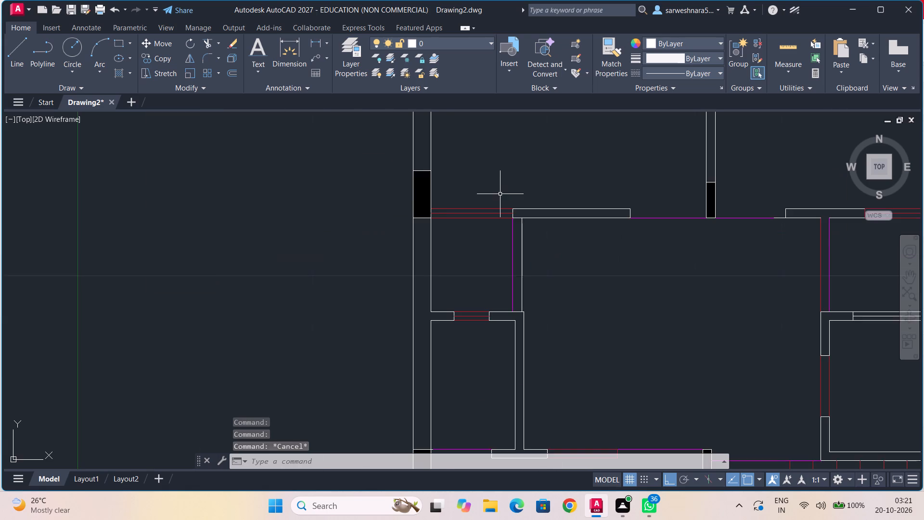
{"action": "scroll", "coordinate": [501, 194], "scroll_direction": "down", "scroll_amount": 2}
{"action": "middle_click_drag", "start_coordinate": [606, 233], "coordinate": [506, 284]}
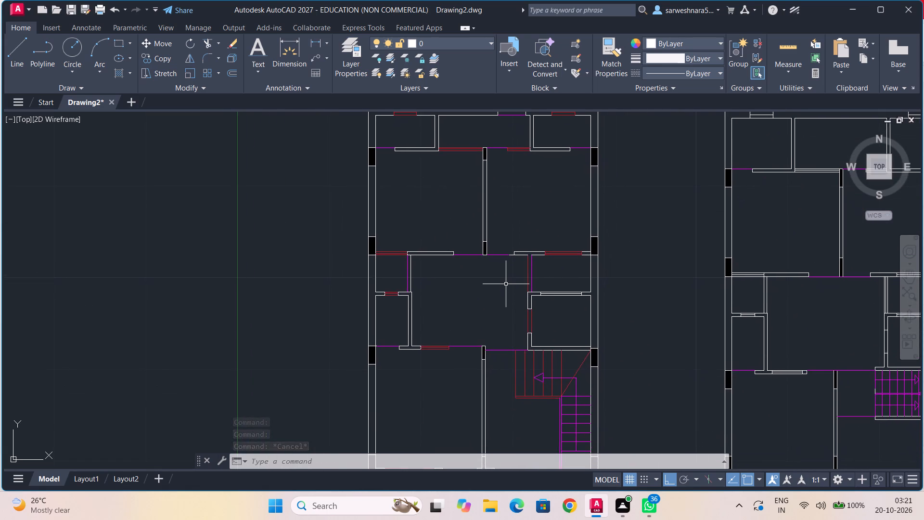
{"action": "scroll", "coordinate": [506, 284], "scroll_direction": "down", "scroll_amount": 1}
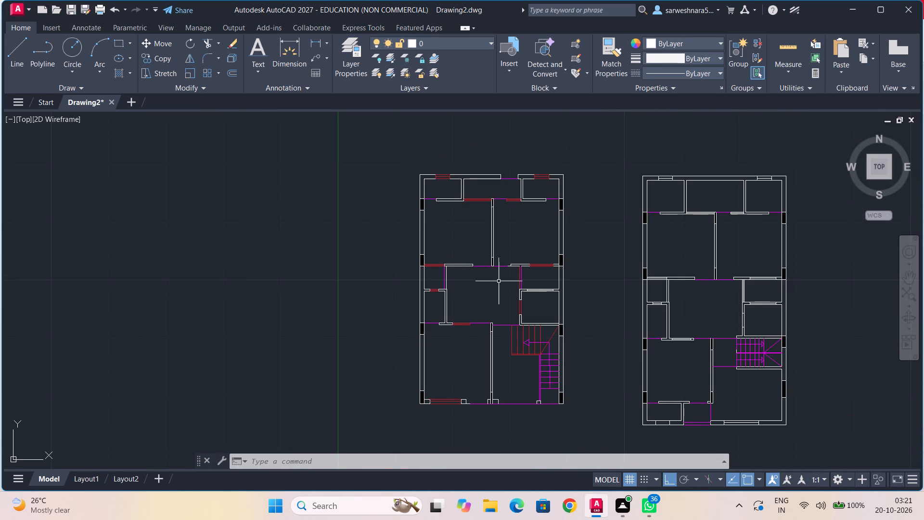
Look over the west floor plan, including the rooms around the central hall, for windows still needing recolouring.
{"action": "middle_click_drag", "start_coordinate": [524, 307], "coordinate": [508, 283]}
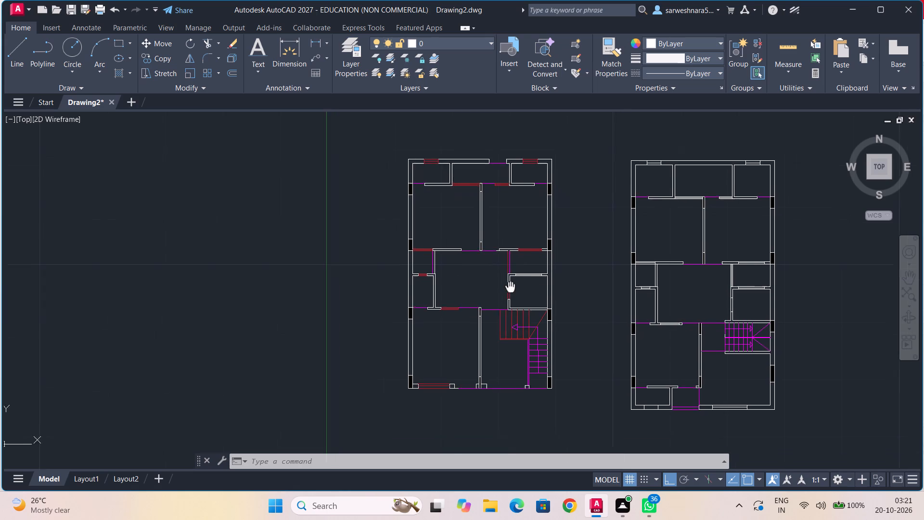
{"action": "middle_click_drag", "start_coordinate": [508, 283], "coordinate": [503, 272]}
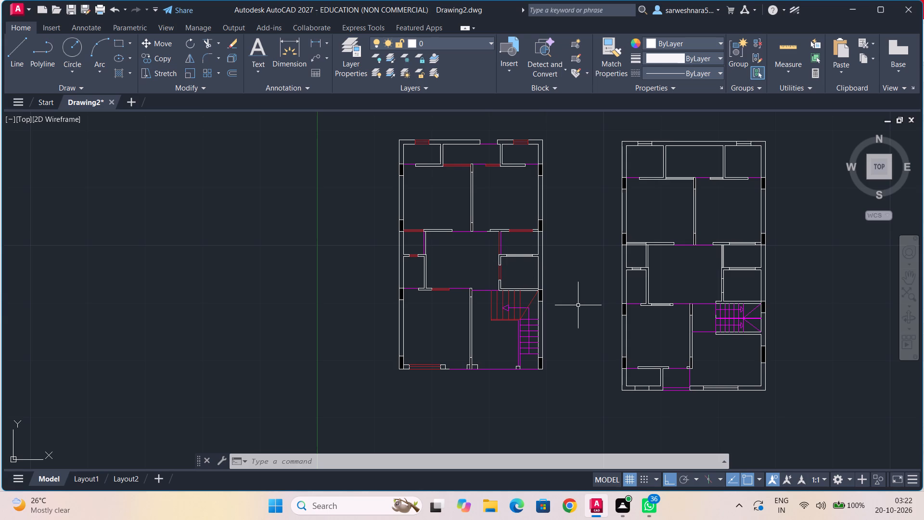
{"action": "scroll", "coordinate": [499, 254], "scroll_direction": "up", "scroll_amount": 5}
{"action": "scroll", "coordinate": [504, 263], "scroll_direction": "down", "scroll_amount": 4}
{"action": "scroll", "coordinate": [522, 283], "scroll_direction": "up", "scroll_amount": 2}
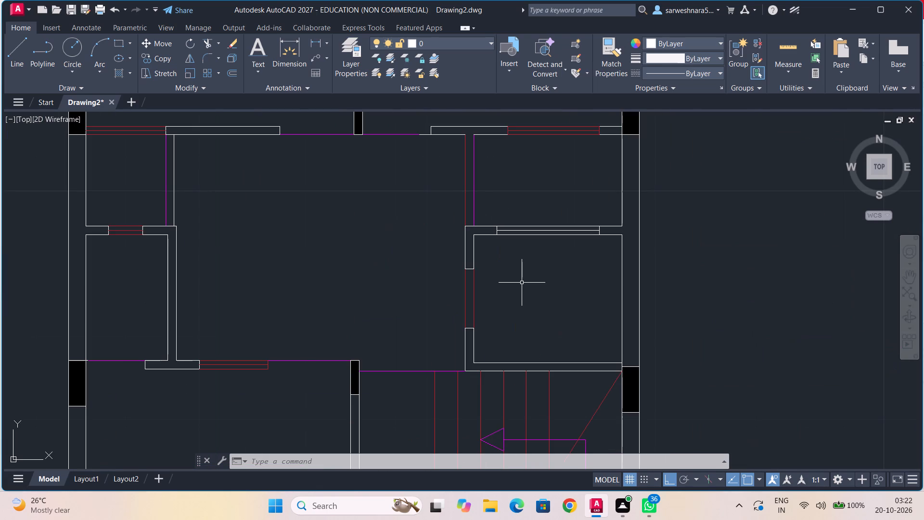
{"action": "scroll", "coordinate": [522, 283], "scroll_direction": "down", "scroll_amount": 3}
{"action": "middle_click_drag", "start_coordinate": [522, 283], "coordinate": [517, 305]}
In the east plan, break the inner line of the northwest room's north wall at the window's east and west end lines.
{"action": "middle_click_drag", "start_coordinate": [635, 291], "coordinate": [380, 277]}
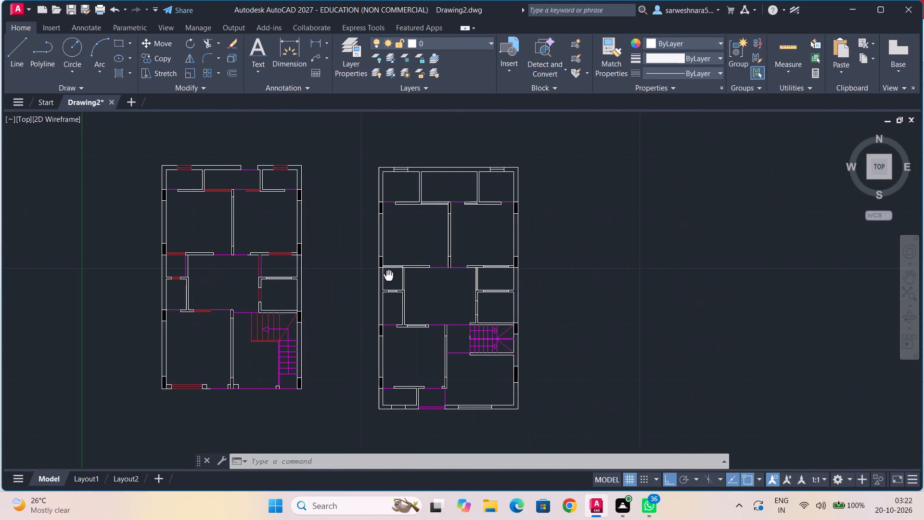
{"action": "middle_click_drag", "start_coordinate": [380, 277], "coordinate": [371, 277]}
{"action": "scroll", "coordinate": [389, 248], "scroll_direction": "up", "scroll_amount": 2}
{"action": "middle_click_drag", "start_coordinate": [386, 265], "coordinate": [357, 308]}
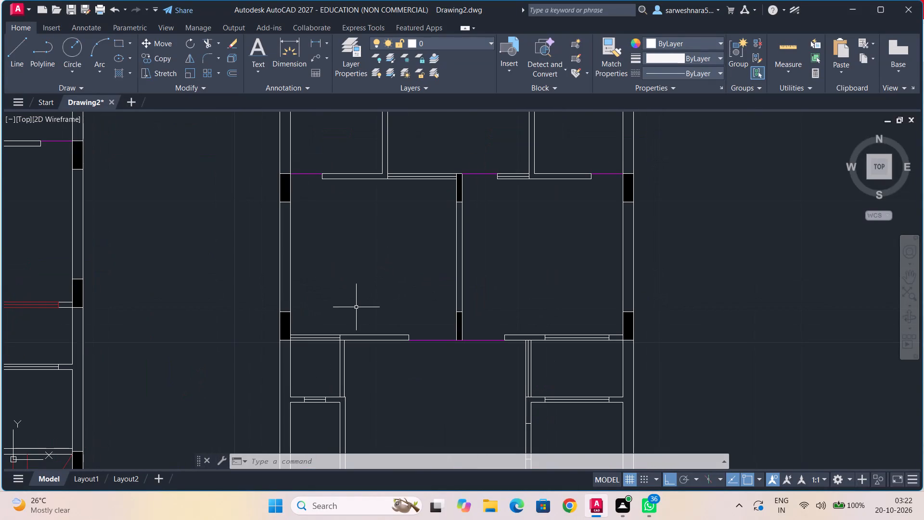
{"action": "middle_click_drag", "start_coordinate": [369, 272], "coordinate": [380, 402]}
{"action": "middle_click_drag", "start_coordinate": [363, 295], "coordinate": [346, 380]}
{"action": "scroll", "coordinate": [327, 320], "scroll_direction": "up", "scroll_amount": 2}
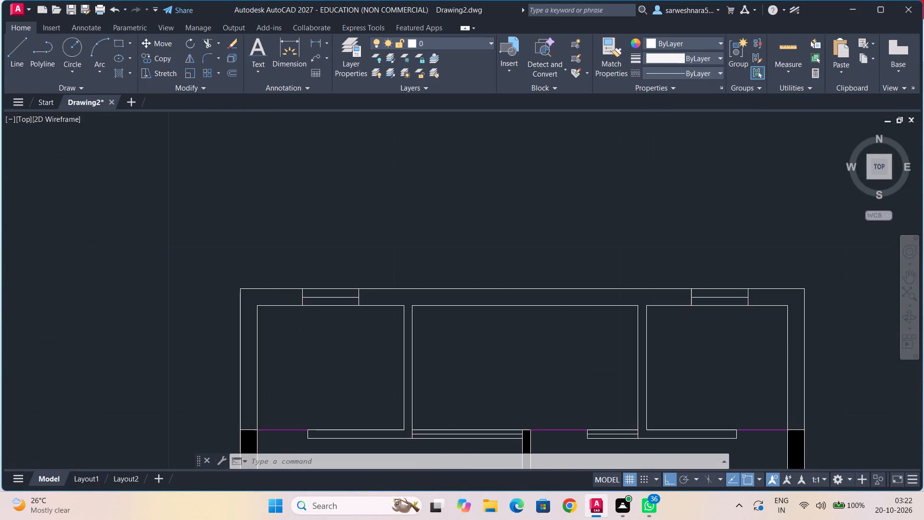
{"action": "scroll", "coordinate": [327, 320], "scroll_direction": "up", "scroll_amount": 2}
{"action": "middle_click_drag", "start_coordinate": [327, 320], "coordinate": [321, 369]}
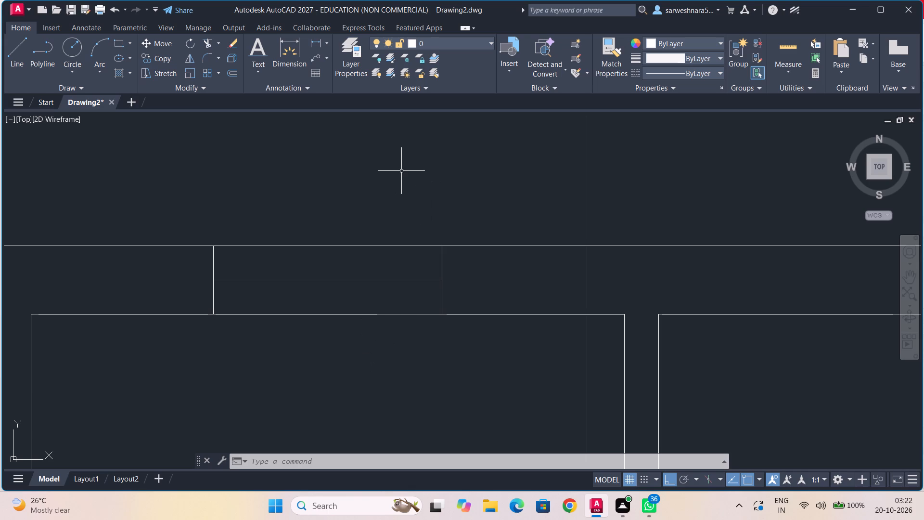
{"action": "type", "text": "bre"}
{"action": "left_click", "coordinate": [453, 201]}
{"action": "left_click", "coordinate": [376, 315]}
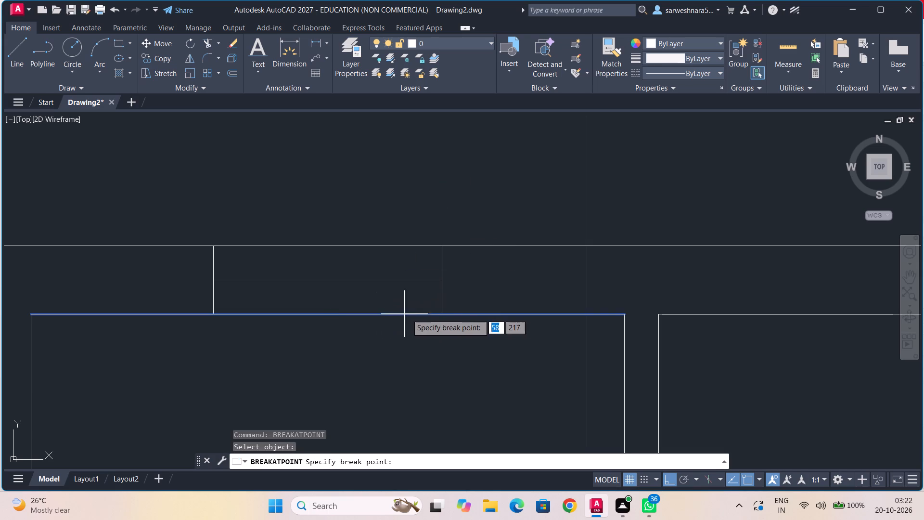
{"action": "left_click", "coordinate": [441, 313]}
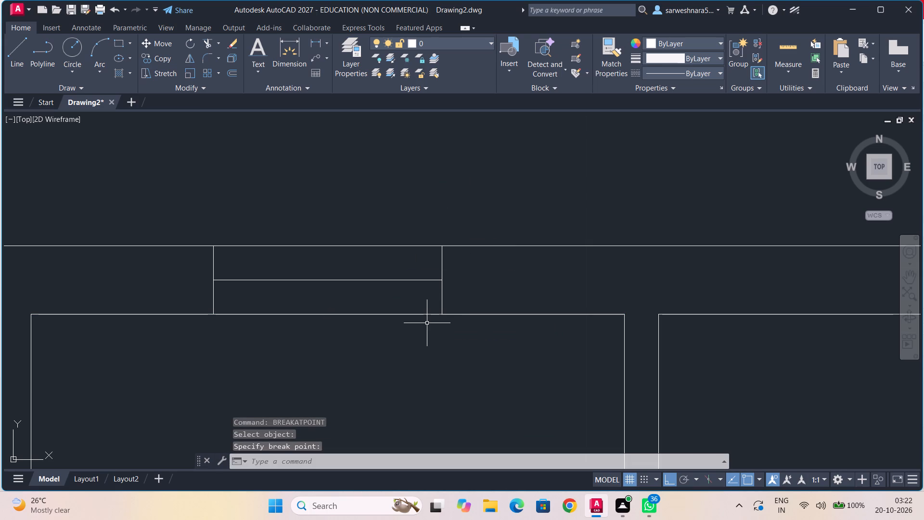
{"action": "type", "text": "bre"}
{"action": "left_click", "coordinate": [472, 345]}
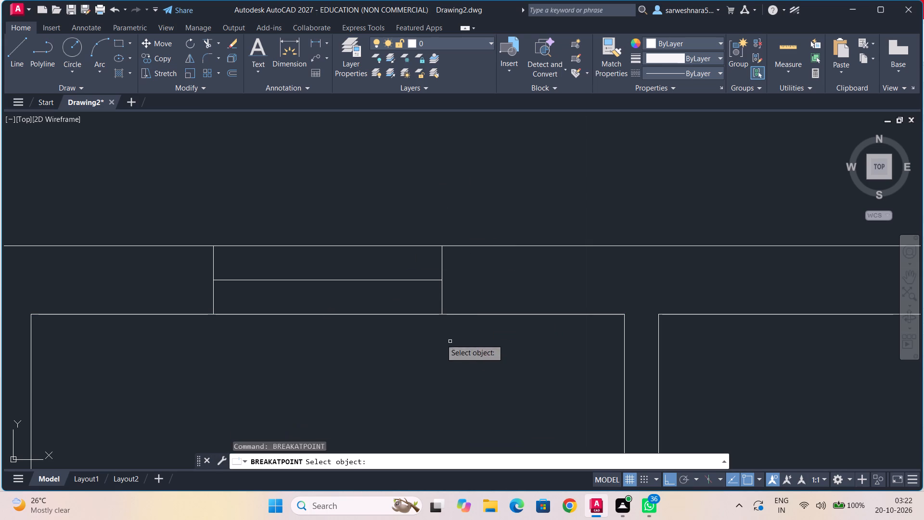
{"action": "left_click", "coordinate": [346, 315]}
{"action": "left_click", "coordinate": [216, 314]}
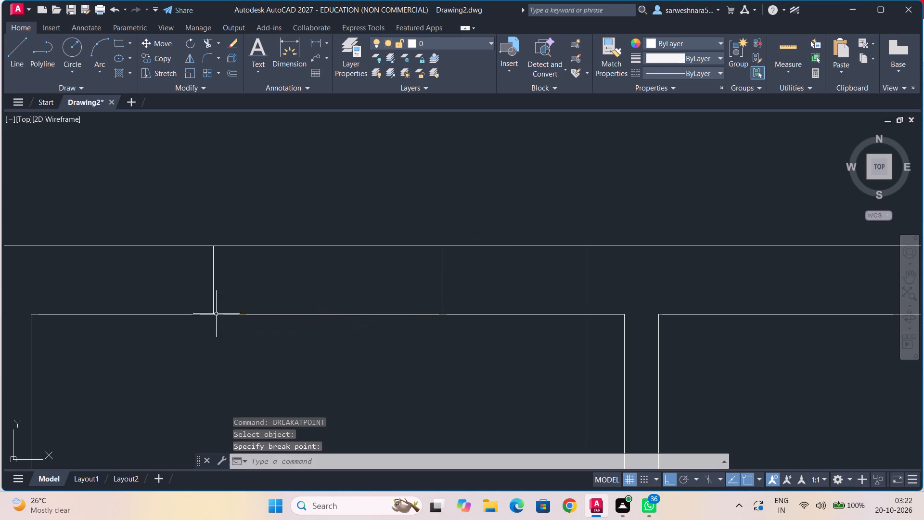
Apply Break at Point to the outer line of that north wall at the window's east end line.
{"action": "type", "text": "br"}
{"action": "key", "text": "e"}
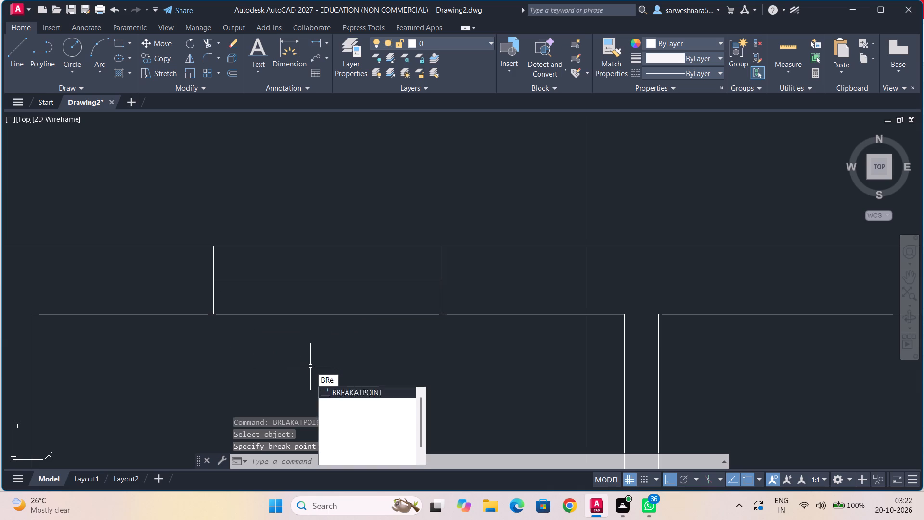
{"action": "left_click", "coordinate": [352, 388]}
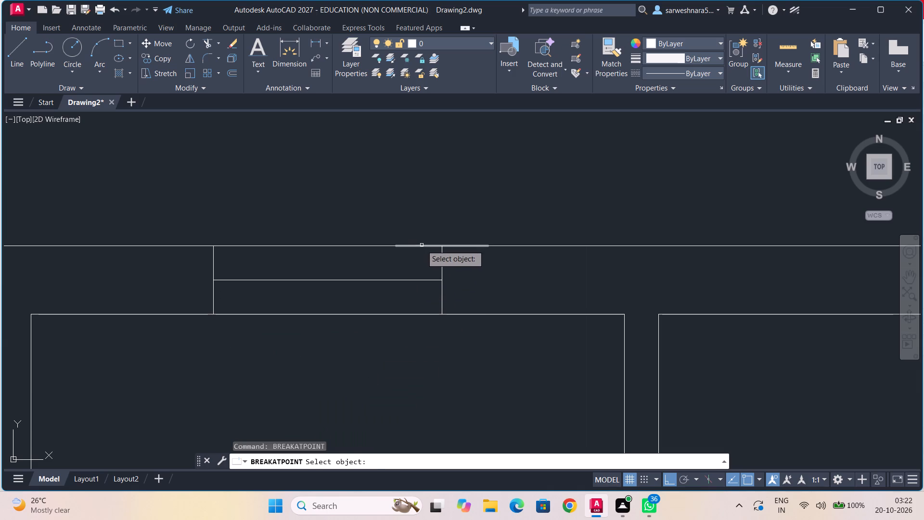
{"action": "left_click", "coordinate": [422, 245]}
{"action": "left_click", "coordinate": [442, 247]}
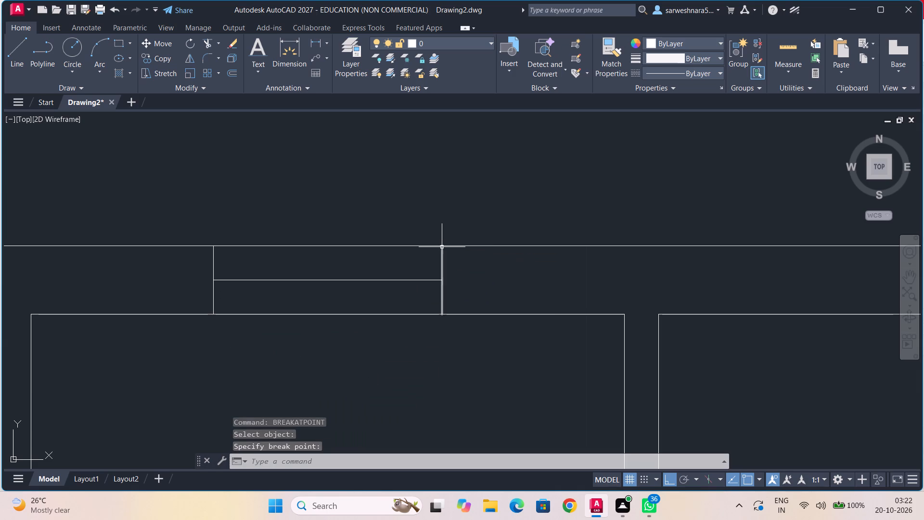
{"action": "key", "text": "Escape"}
Recolour the northwest room window's outer line segments, middle line and inner line to red 205,32,39.
{"action": "left_click", "coordinate": [337, 246]}
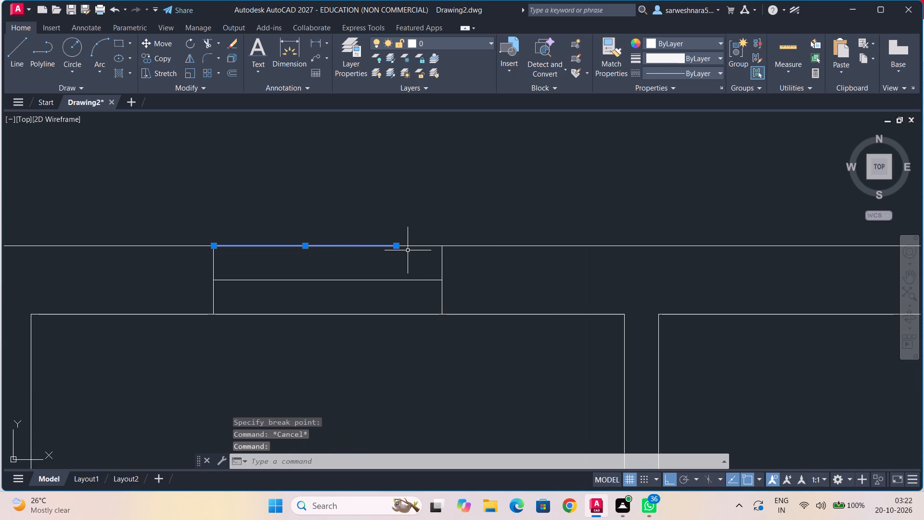
{"action": "left_click", "coordinate": [409, 246]}
{"action": "left_click", "coordinate": [402, 280]}
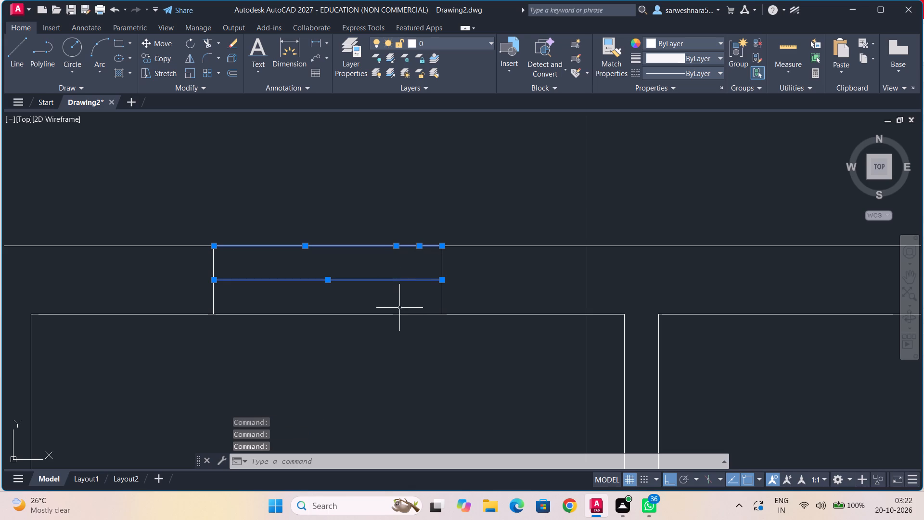
{"action": "left_click", "coordinate": [399, 314]}
{"action": "left_click", "coordinate": [678, 47]}
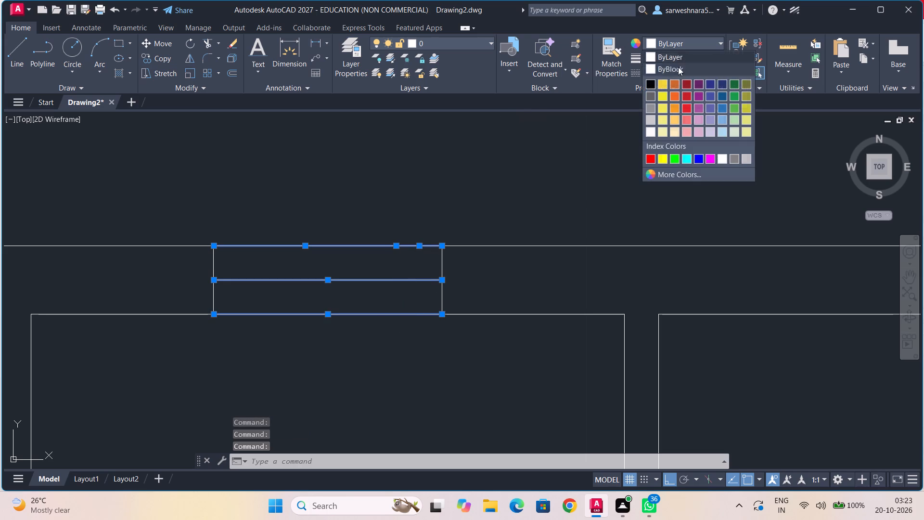
{"action": "left_click", "coordinate": [684, 92]}
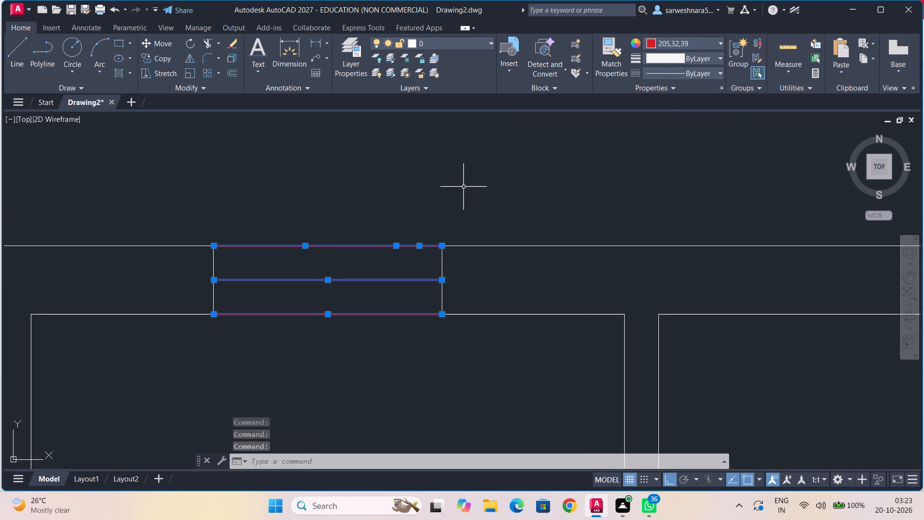
{"action": "key", "text": "Escape"}
Recolour the east and west end lines of the northwest room's window to red 205,32,39.
{"action": "scroll", "coordinate": [482, 192], "scroll_direction": "down", "scroll_amount": 1}
{"action": "scroll", "coordinate": [479, 193], "scroll_direction": "up", "scroll_amount": 1}
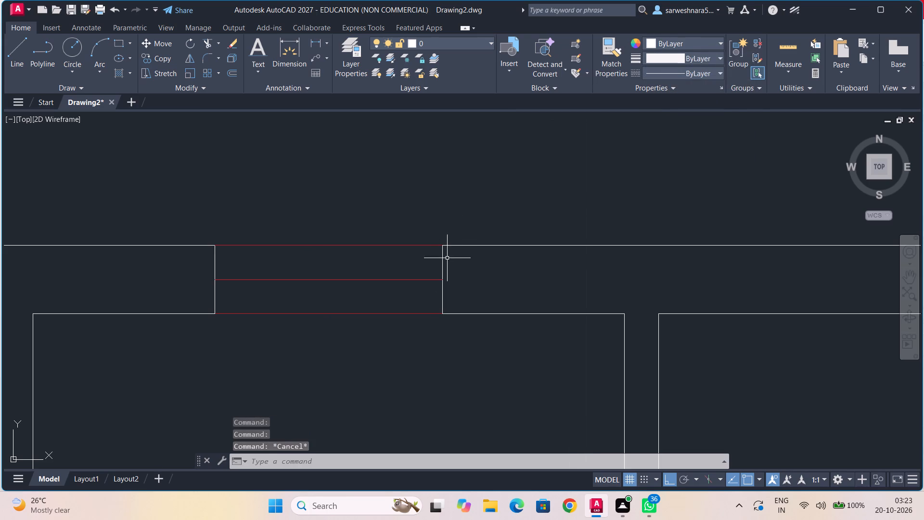
{"action": "left_click", "coordinate": [444, 260]}
{"action": "left_click", "coordinate": [216, 264]}
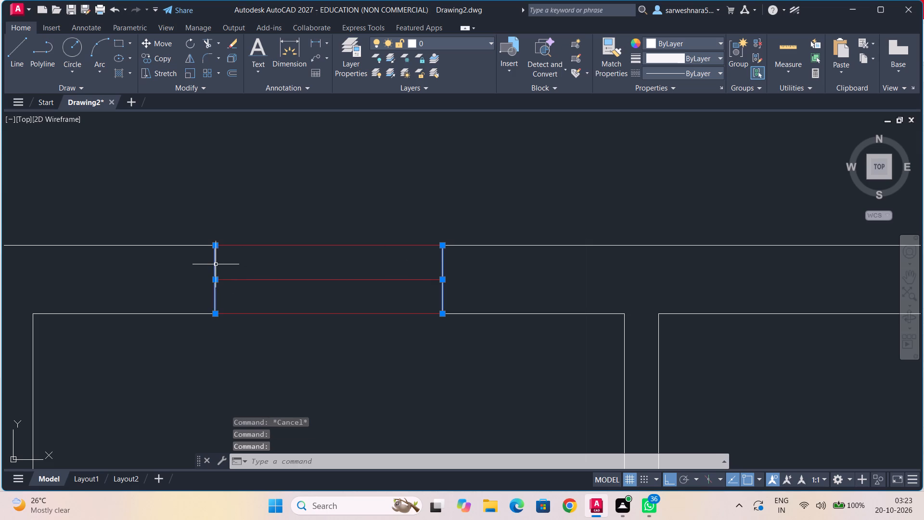
{"action": "left_click", "coordinate": [665, 43]}
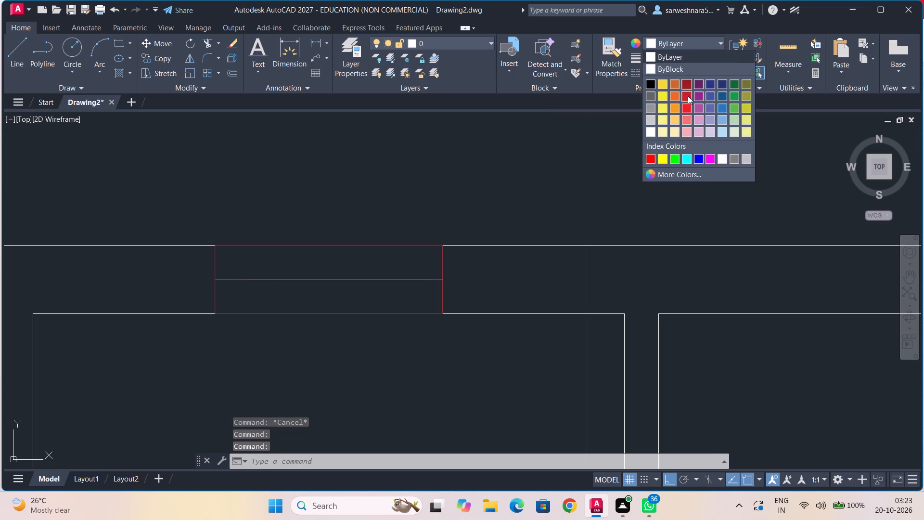
{"action": "left_click", "coordinate": [687, 96]}
{"action": "key", "text": "Escape"}
Break the upper line of the northern middle room's south wall at the west face of the central column.
{"action": "scroll", "coordinate": [602, 170], "scroll_direction": "down", "scroll_amount": 3}
{"action": "scroll", "coordinate": [488, 216], "scroll_direction": "up", "scroll_amount": 1}
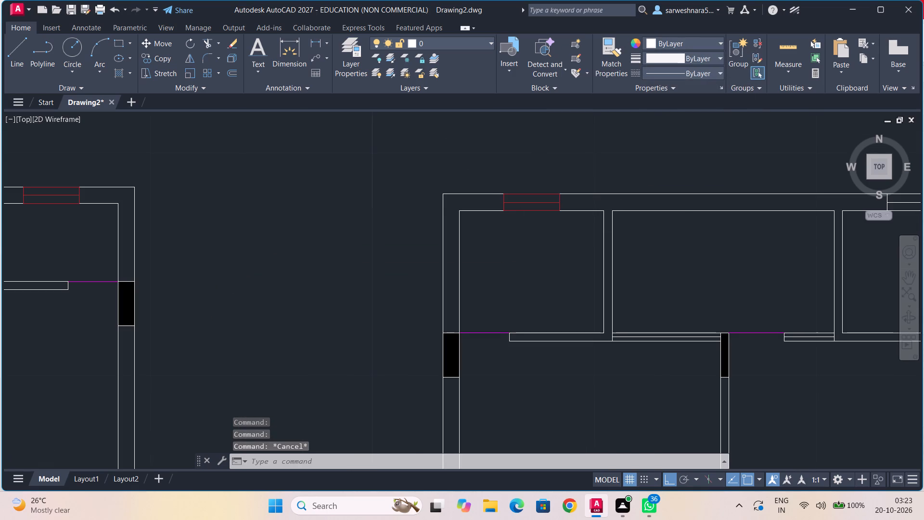
{"action": "middle_click_drag", "start_coordinate": [540, 259], "coordinate": [391, 161]}
{"action": "middle_click_drag", "start_coordinate": [570, 245], "coordinate": [483, 244]}
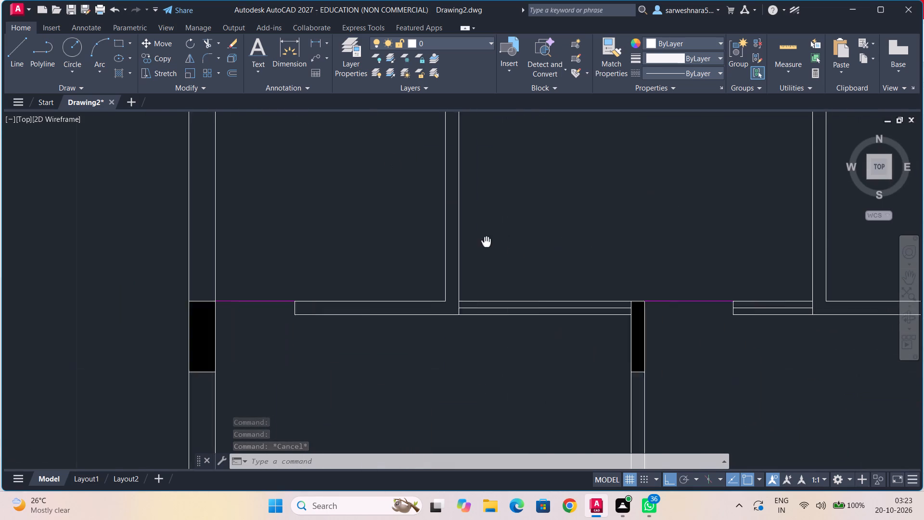
{"action": "middle_click_drag", "start_coordinate": [483, 244], "coordinate": [447, 246]}
{"action": "scroll", "coordinate": [493, 268], "scroll_direction": "up", "scroll_amount": 2}
{"action": "middle_click_drag", "start_coordinate": [493, 268], "coordinate": [416, 139]}
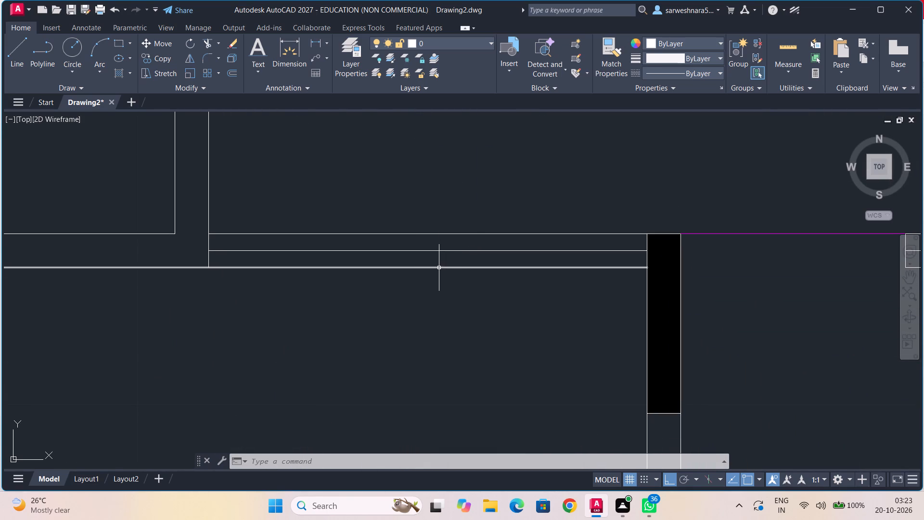
{"action": "key", "text": "b"}
{"action": "type", "text": "re"}
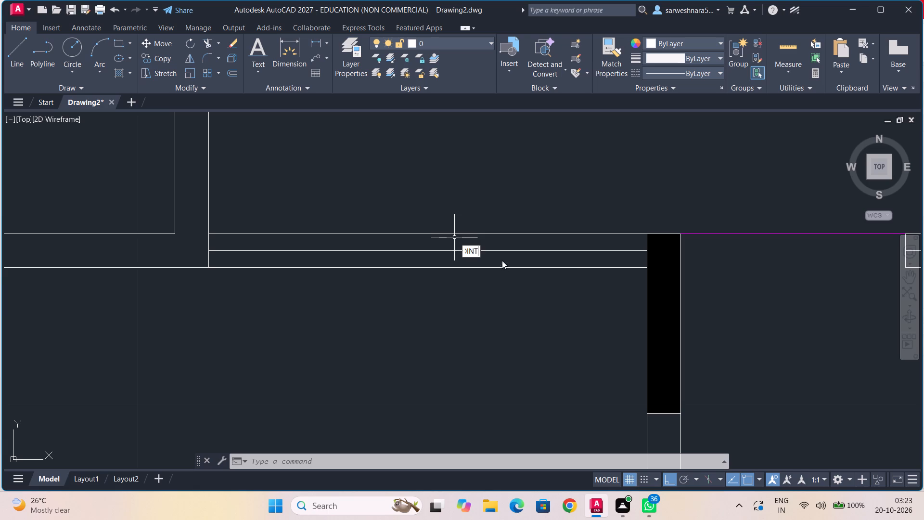
{"action": "left_click", "coordinate": [504, 263]}
{"action": "left_click", "coordinate": [507, 233]}
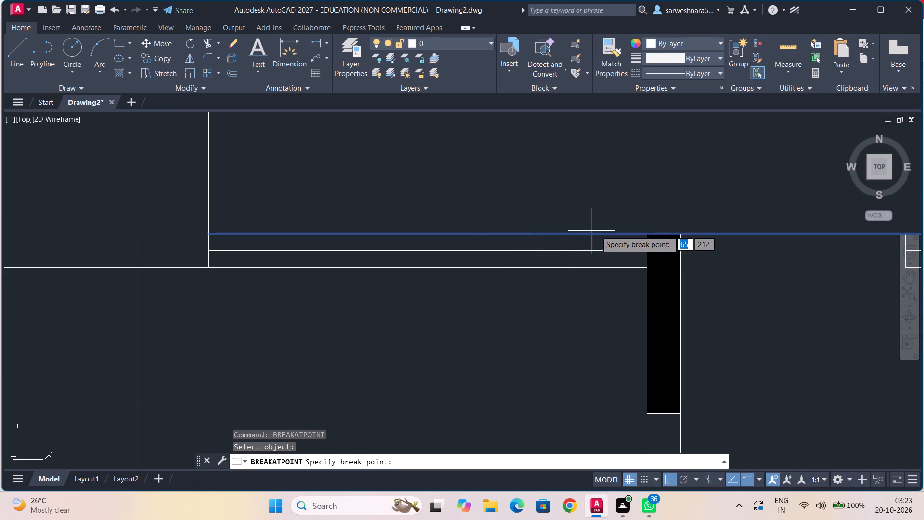
{"action": "left_click", "coordinate": [645, 235]}
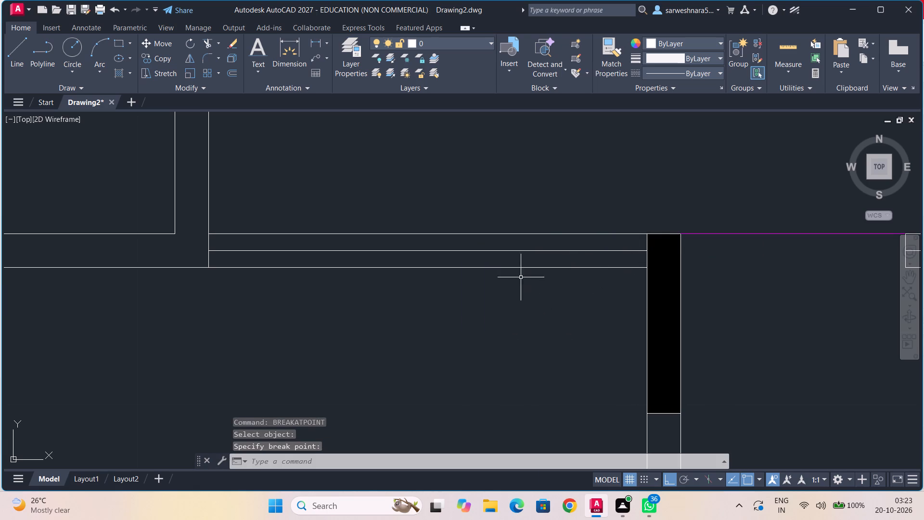
Break the lower line of that south wall at the west end line of the window beside the central column.
{"action": "key", "text": "b"}
{"action": "type", "text": "re"}
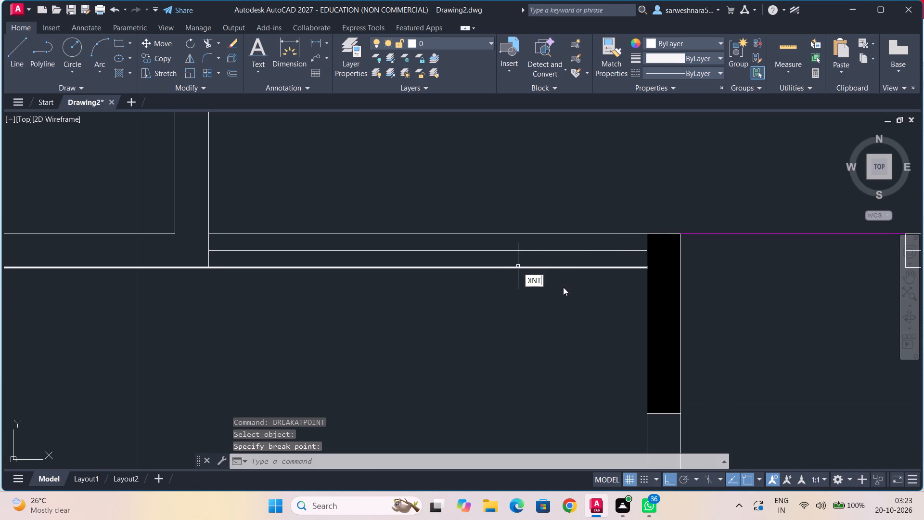
{"action": "left_click", "coordinate": [563, 291]}
{"action": "left_click", "coordinate": [540, 269]}
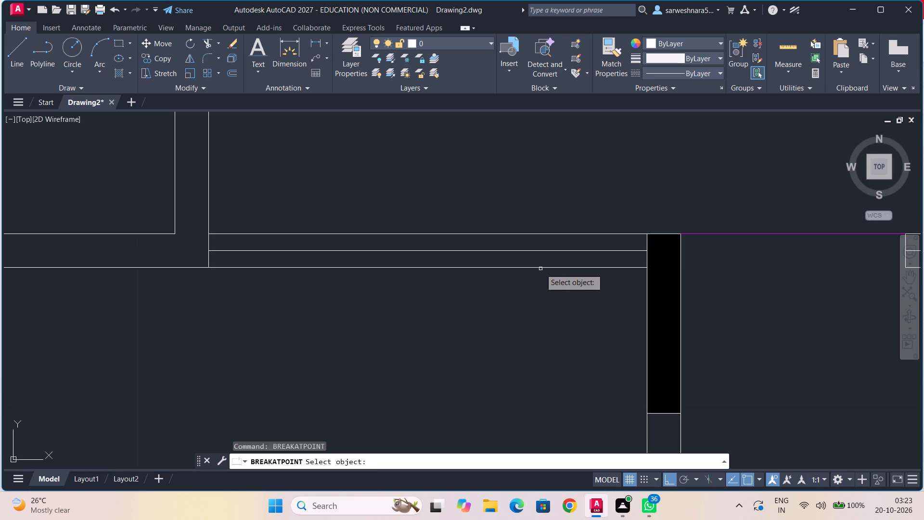
{"action": "left_click", "coordinate": [208, 268]}
{"action": "key", "text": "Escape"}
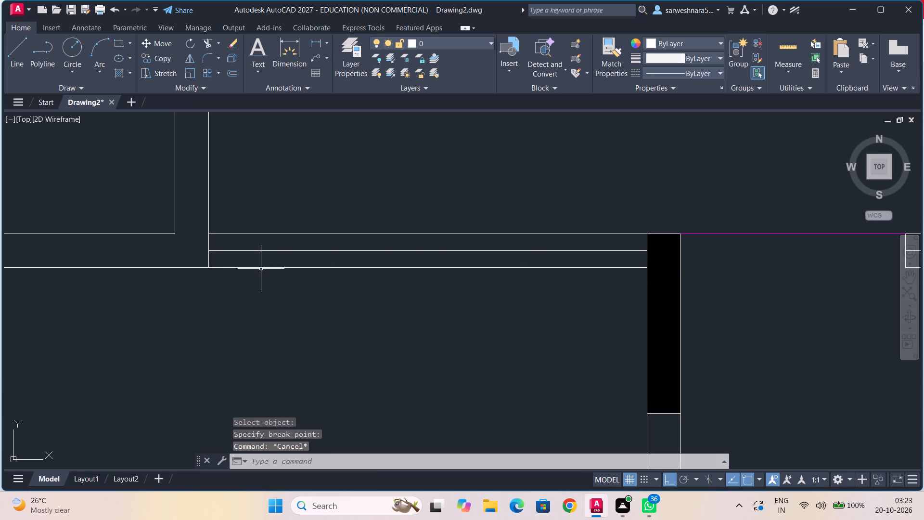
Recolour the upper, middle and lower lines of the window west of the central column to red 205,32,39.
{"action": "left_click", "coordinate": [263, 267]}
{"action": "left_click", "coordinate": [274, 249]}
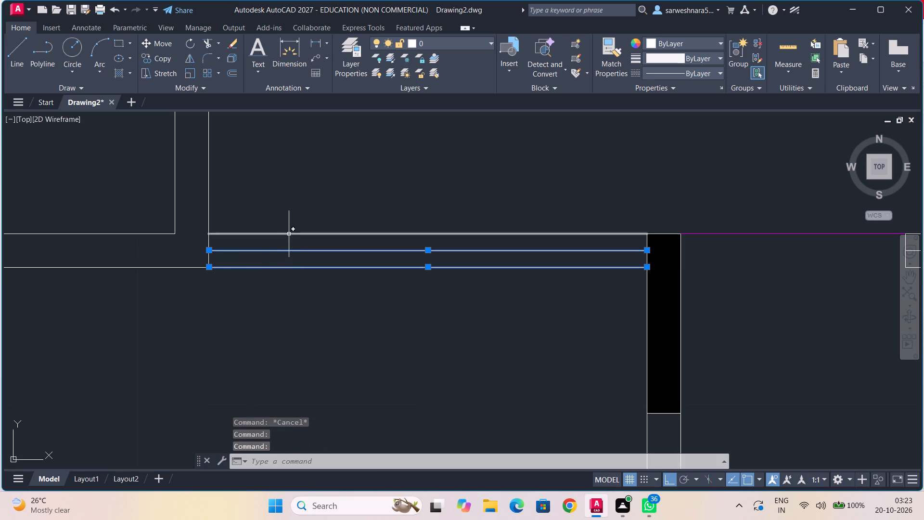
{"action": "left_click", "coordinate": [289, 233]}
{"action": "left_click", "coordinate": [693, 29]}
{"action": "left_click", "coordinate": [690, 35]}
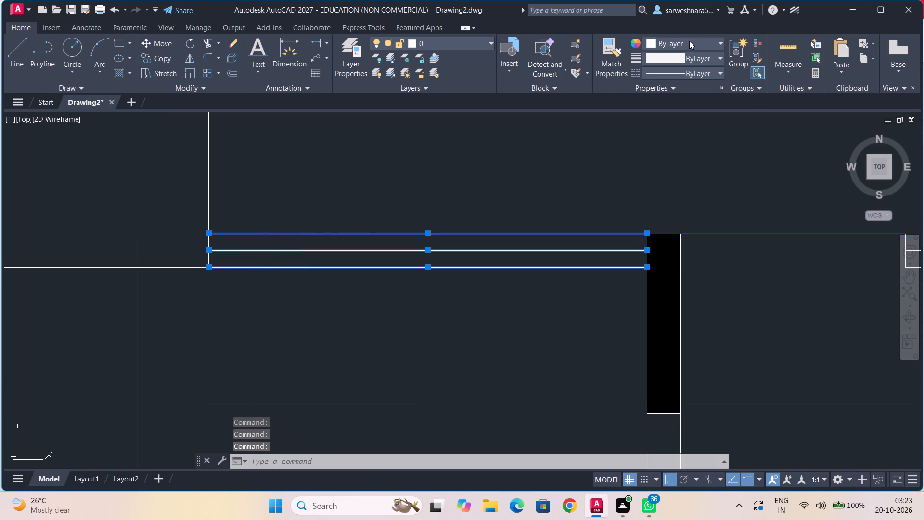
{"action": "left_click", "coordinate": [689, 41]}
{"action": "left_click", "coordinate": [684, 95]}
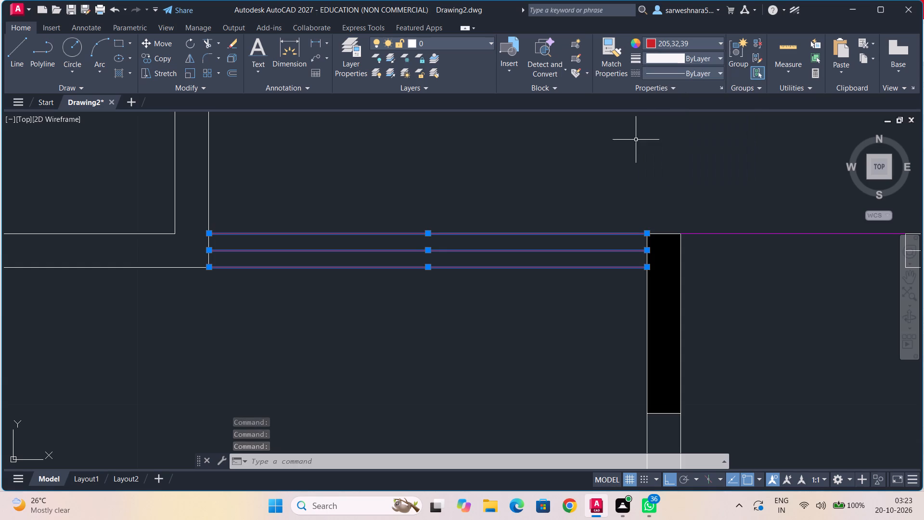
Break the upper line of the northern middle room's south wall at the west end line of the window east of the central column.
{"action": "key", "text": "Escape"}
{"action": "scroll", "coordinate": [624, 148], "scroll_direction": "down", "scroll_amount": 2}
{"action": "middle_click_drag", "start_coordinate": [624, 149], "coordinate": [529, 196]}
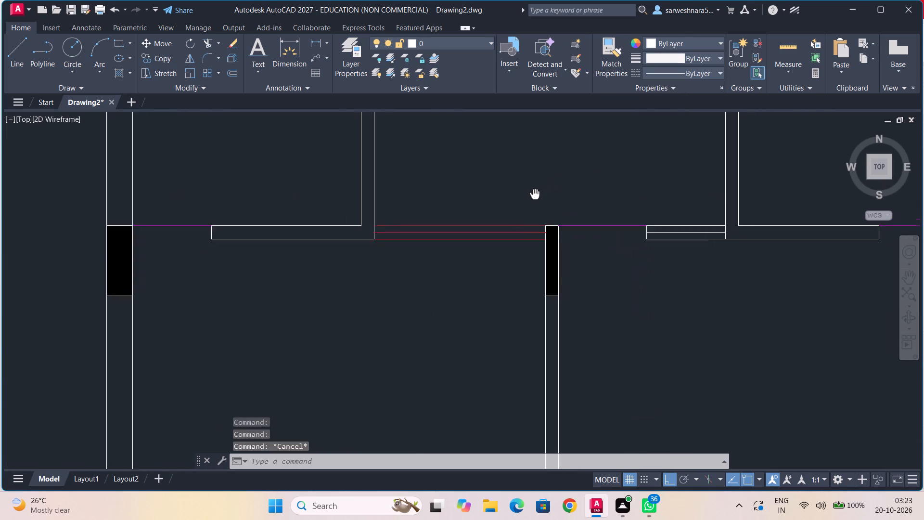
{"action": "middle_click_drag", "start_coordinate": [529, 196], "coordinate": [526, 198]}
{"action": "middle_click_drag", "start_coordinate": [639, 189], "coordinate": [521, 204]}
{"action": "scroll", "coordinate": [550, 208], "scroll_direction": "up", "scroll_amount": 3}
{"action": "middle_click_drag", "start_coordinate": [552, 208], "coordinate": [403, 101]}
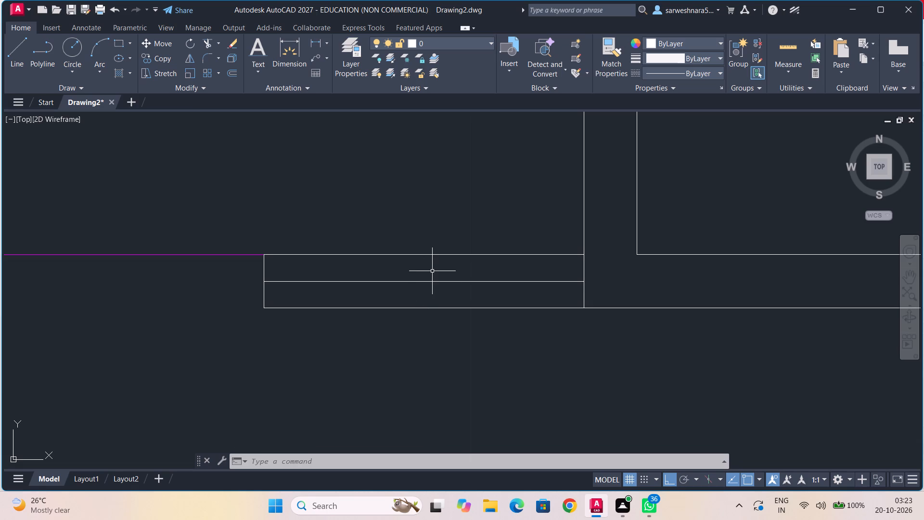
{"action": "type", "text": "bre"}
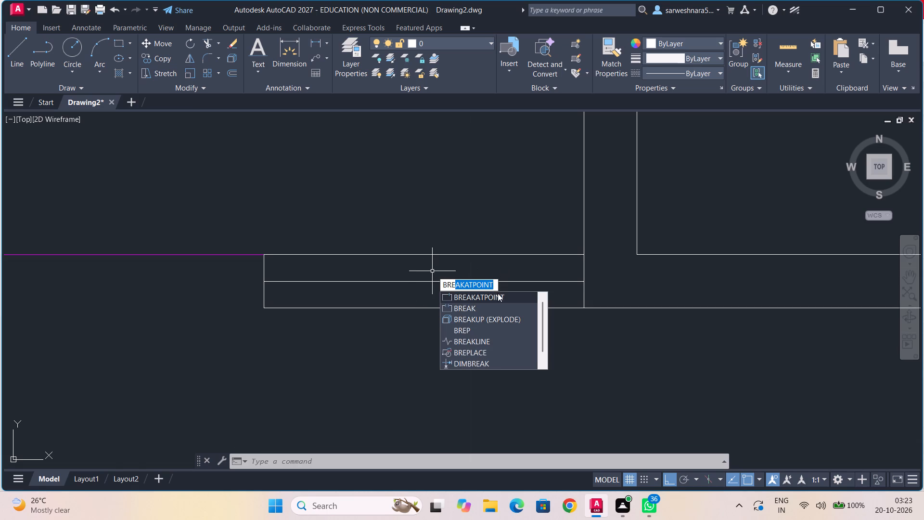
{"action": "left_click", "coordinate": [498, 293]}
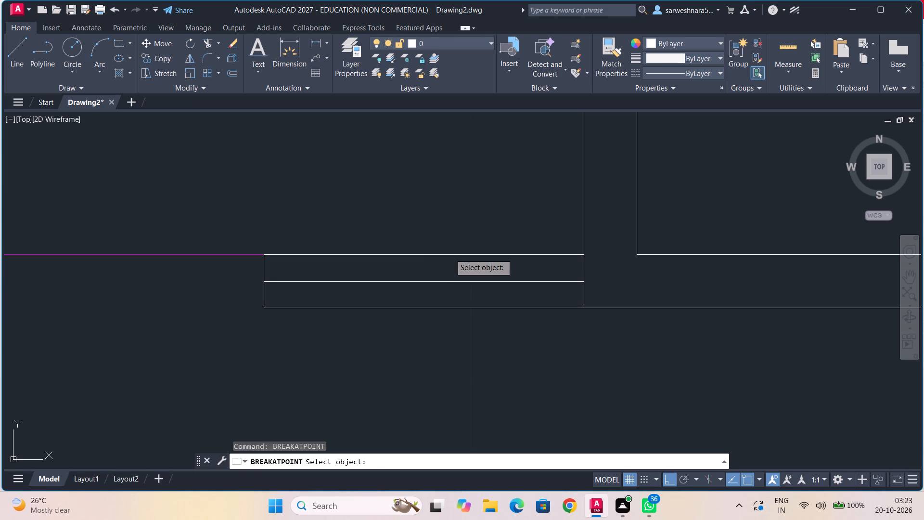
{"action": "left_click", "coordinate": [450, 254]}
{"action": "left_click", "coordinate": [262, 256]}
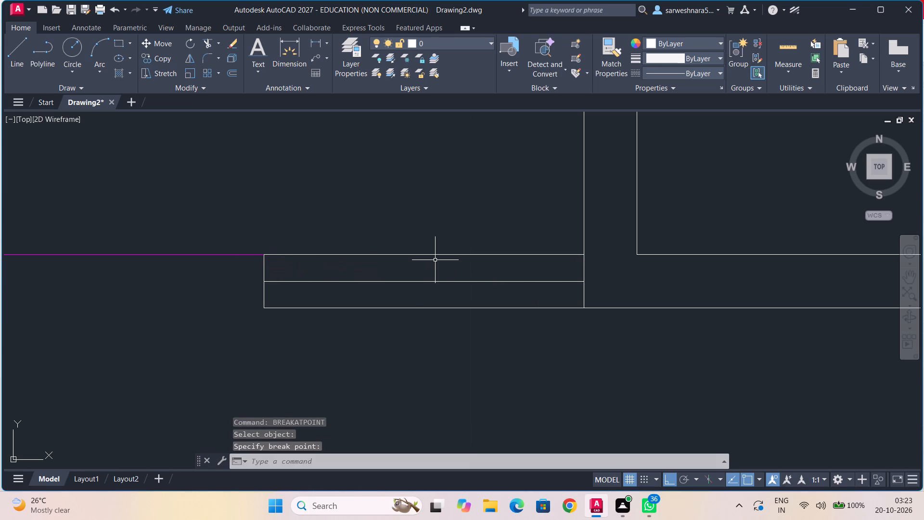
Break the lower line of that south wall at the east end of the window east of the central column.
{"action": "key", "text": "b"}
{"action": "key", "text": "r"}
{"action": "key", "text": "e"}
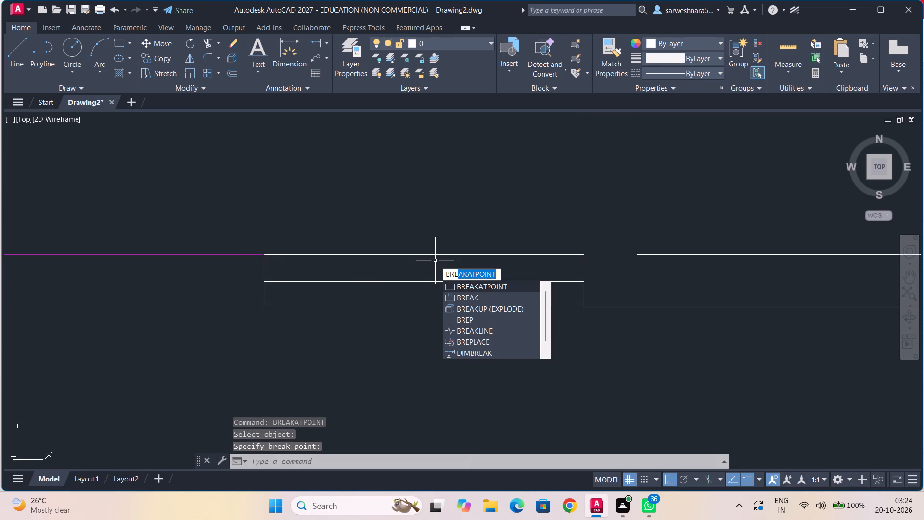
{"action": "left_click", "coordinate": [481, 284]}
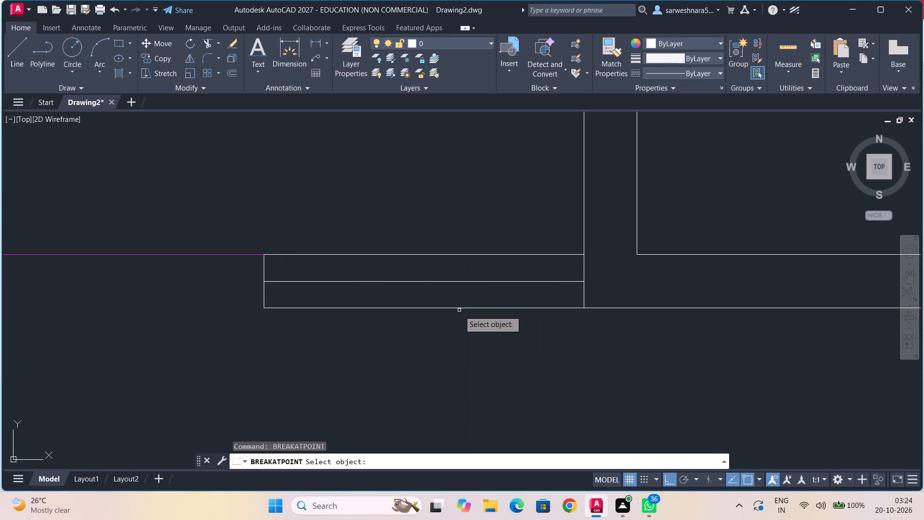
{"action": "left_click", "coordinate": [459, 309]}
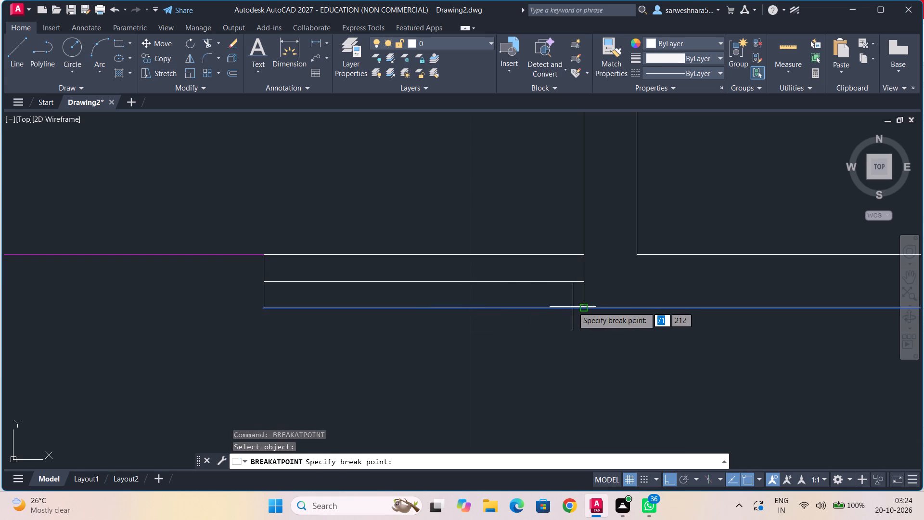
{"action": "left_click", "coordinate": [585, 306]}
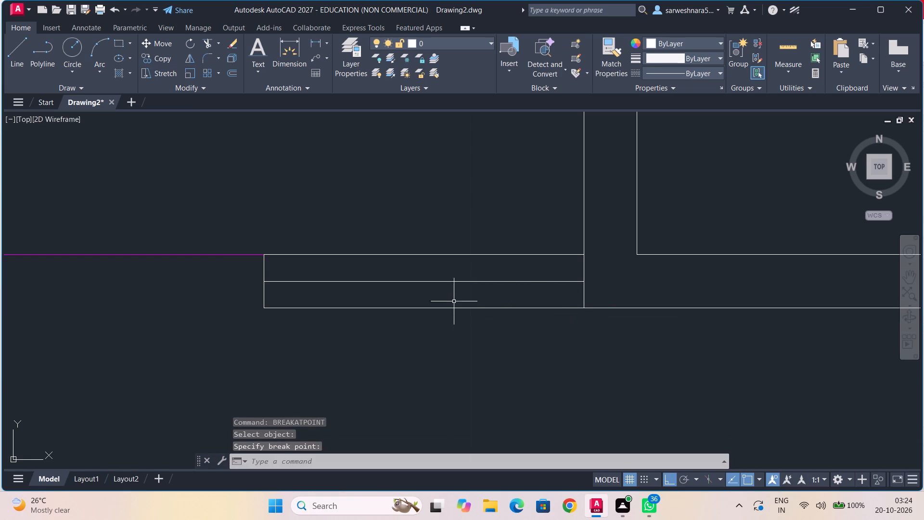
Recolour that window's upper, middle, lower and west end lines, including the short overlapping upper segment, to red 205,32,39.
{"action": "left_click", "coordinate": [454, 308]}
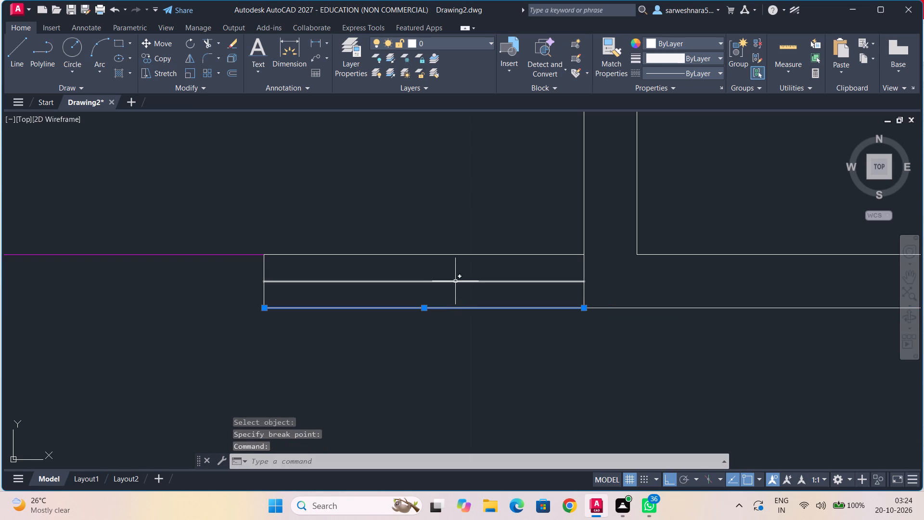
{"action": "left_click", "coordinate": [455, 281]}
{"action": "left_click", "coordinate": [457, 252]}
{"action": "left_click", "coordinate": [458, 254]}
{"action": "left_click", "coordinate": [458, 255]}
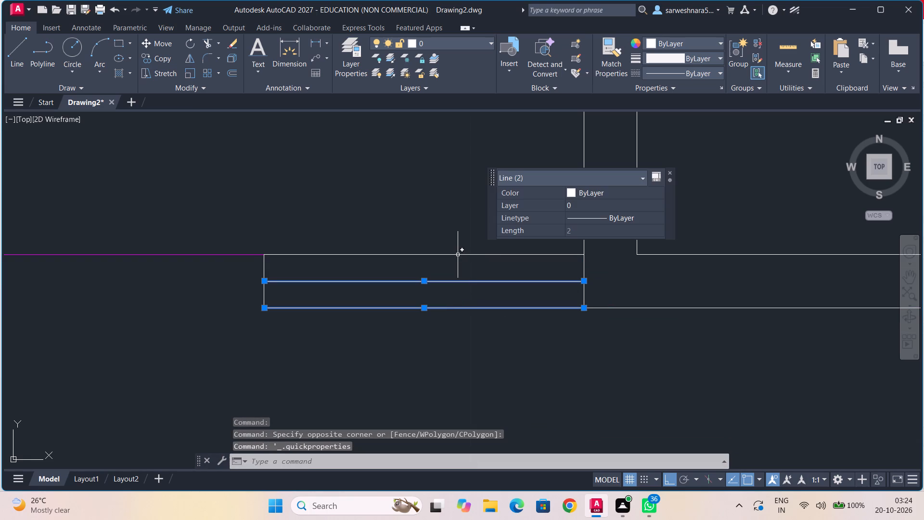
{"action": "left_click", "coordinate": [395, 254]}
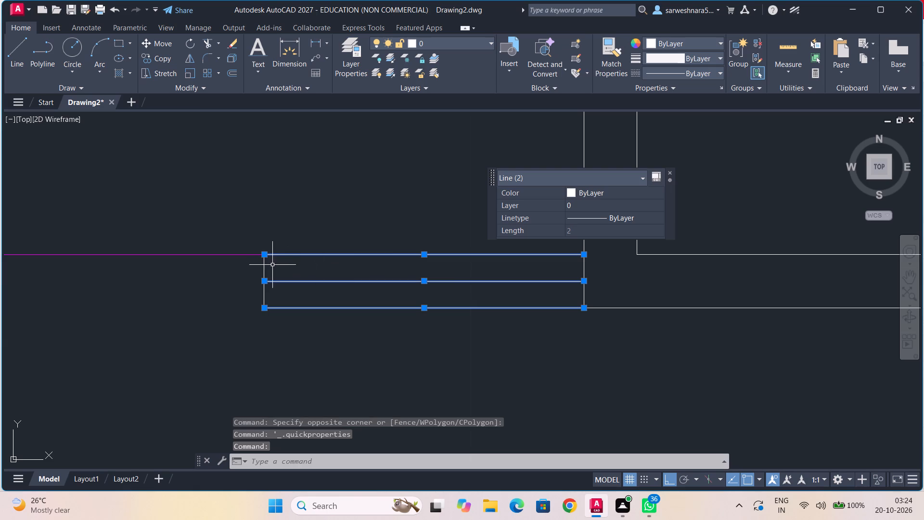
{"action": "left_click", "coordinate": [265, 265]}
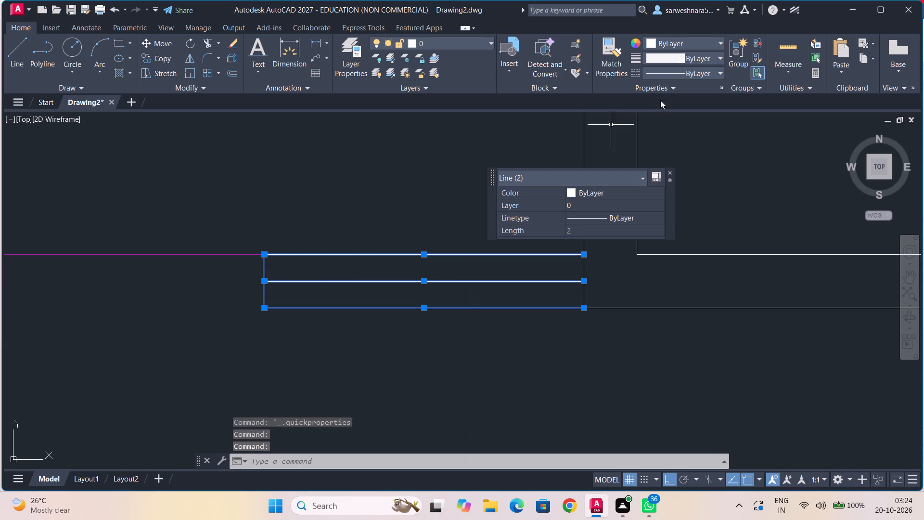
{"action": "left_click", "coordinate": [700, 44]}
{"action": "left_click", "coordinate": [688, 95]}
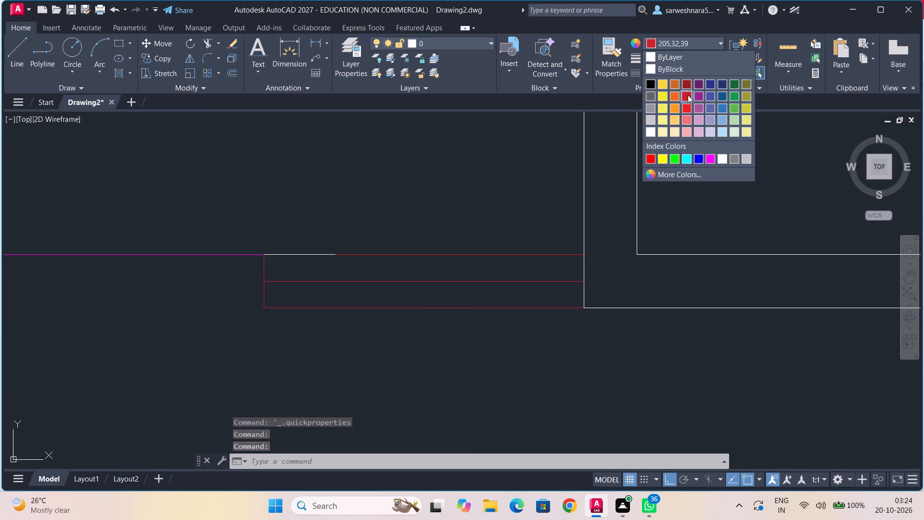
{"action": "key", "text": "Escape"}
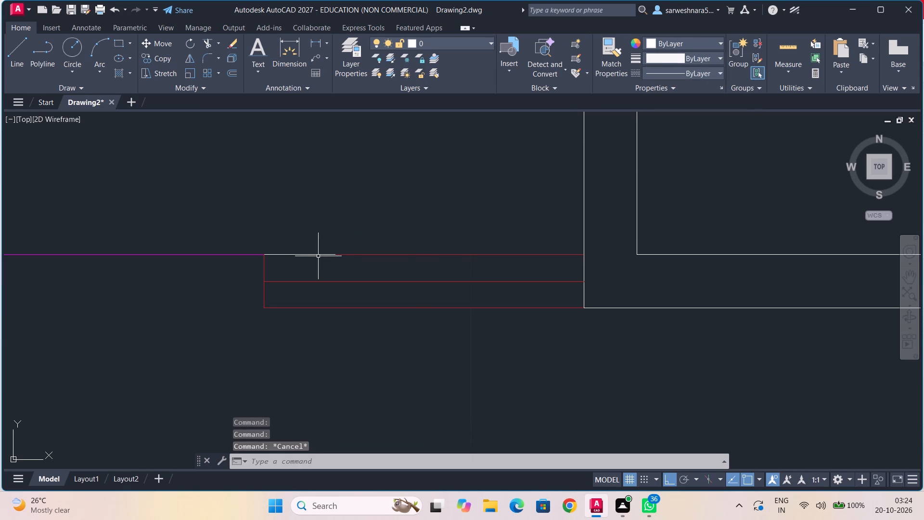
{"action": "left_click", "coordinate": [311, 253]}
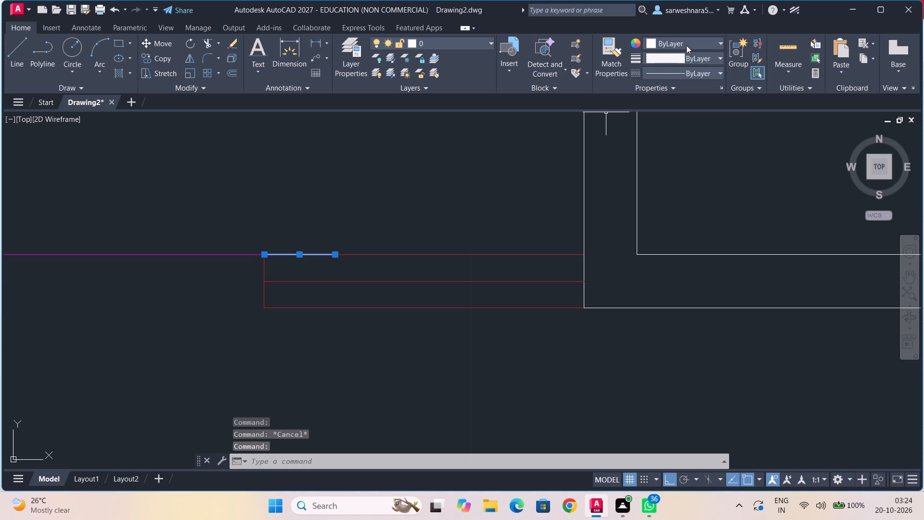
{"action": "left_click", "coordinate": [687, 45]}
{"action": "left_click", "coordinate": [683, 95]}
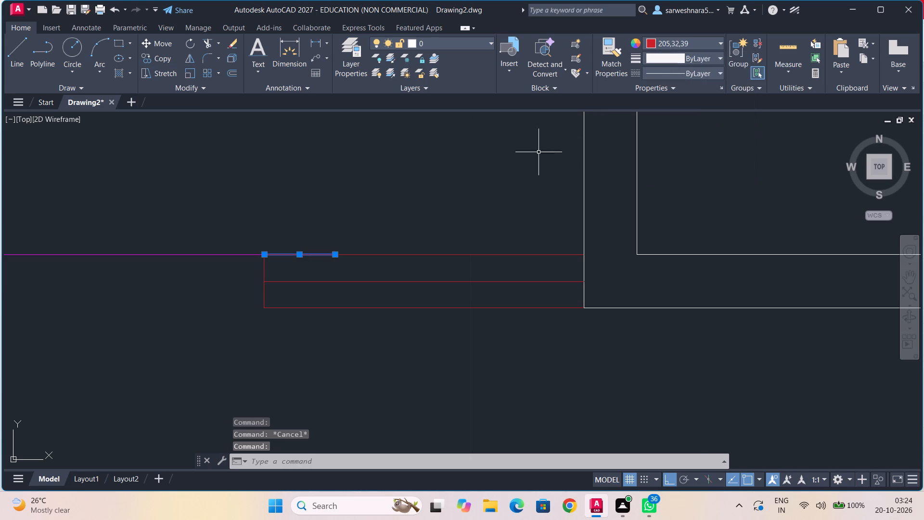
{"action": "key", "text": "Escape"}
Break the inner line of the northeast room's north wall at the east end line of its window.
{"action": "scroll", "coordinate": [511, 165], "scroll_direction": "down", "scroll_amount": 1}
{"action": "middle_click_drag", "start_coordinate": [511, 165], "coordinate": [483, 194]}
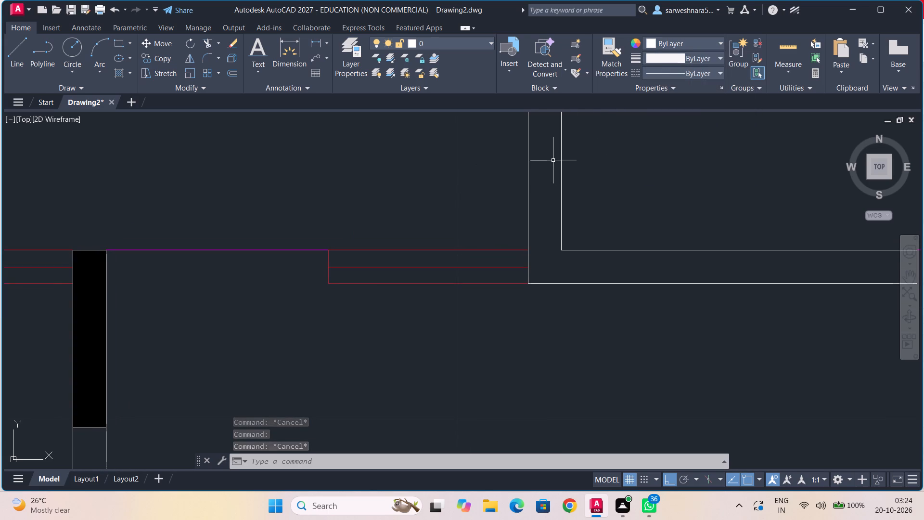
{"action": "scroll", "coordinate": [606, 167], "scroll_direction": "down", "scroll_amount": 2}
{"action": "middle_click_drag", "start_coordinate": [613, 176], "coordinate": [559, 283]}
{"action": "middle_click_drag", "start_coordinate": [601, 199], "coordinate": [538, 289]}
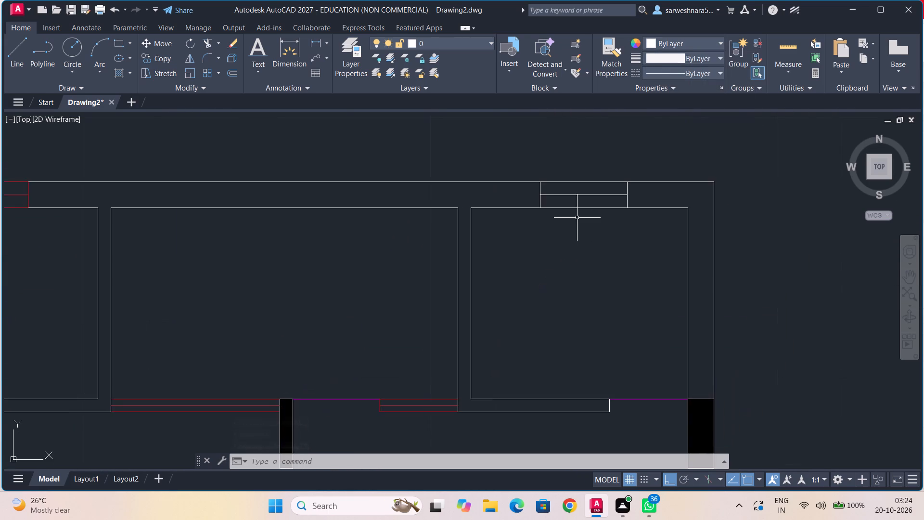
{"action": "scroll", "coordinate": [577, 217], "scroll_direction": "up", "scroll_amount": 2}
{"action": "middle_click_drag", "start_coordinate": [577, 217], "coordinate": [529, 277]}
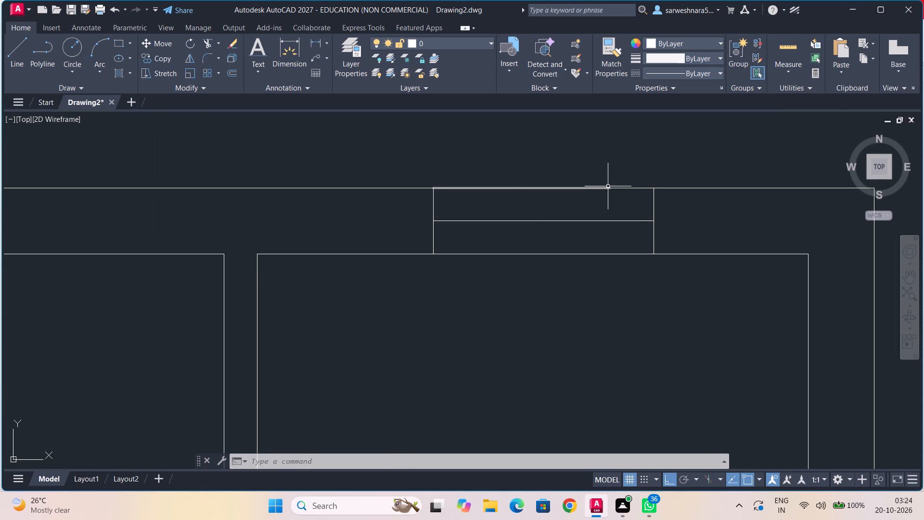
{"action": "type", "text": "bre"}
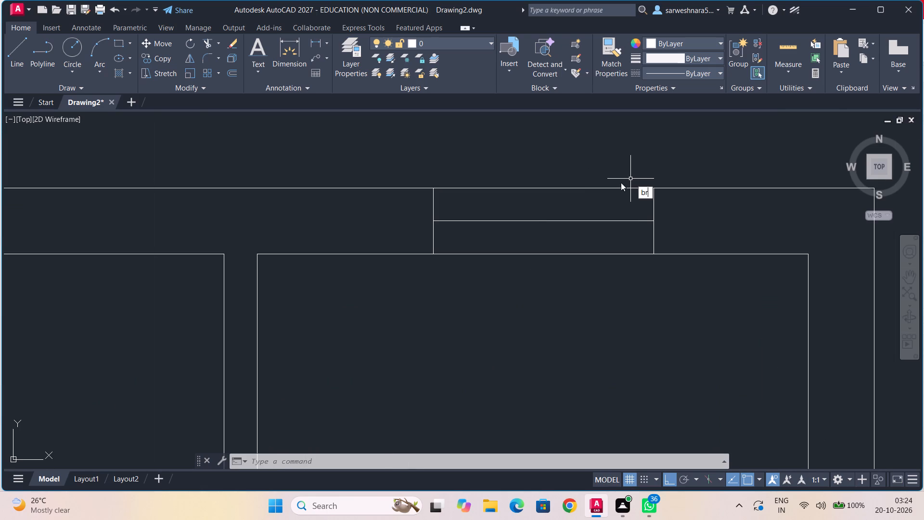
{"action": "left_click", "coordinate": [668, 205]}
{"action": "left_click", "coordinate": [595, 254]}
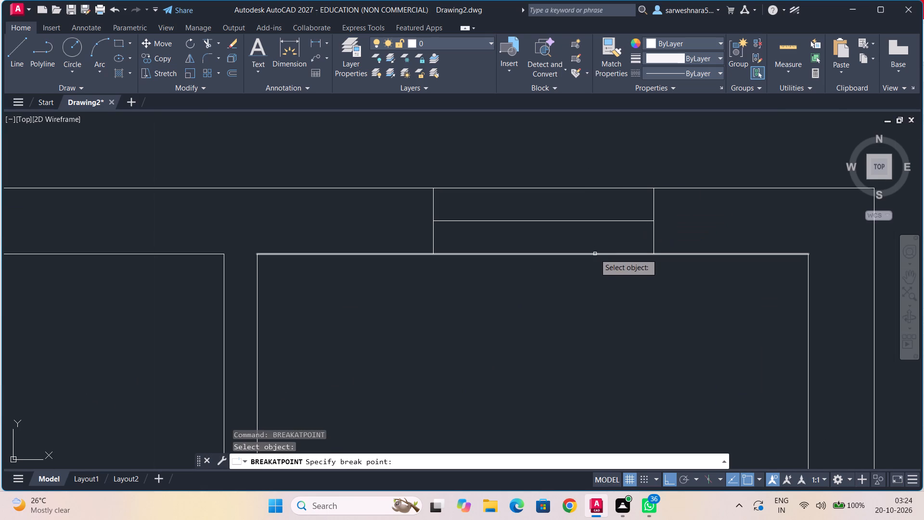
{"action": "left_click", "coordinate": [653, 255]}
Break the inner line of the northeast room's north wall at the west end line of its window.
{"action": "type", "text": "br"}
{"action": "key", "text": "e"}
{"action": "left_click", "coordinate": [667, 302]}
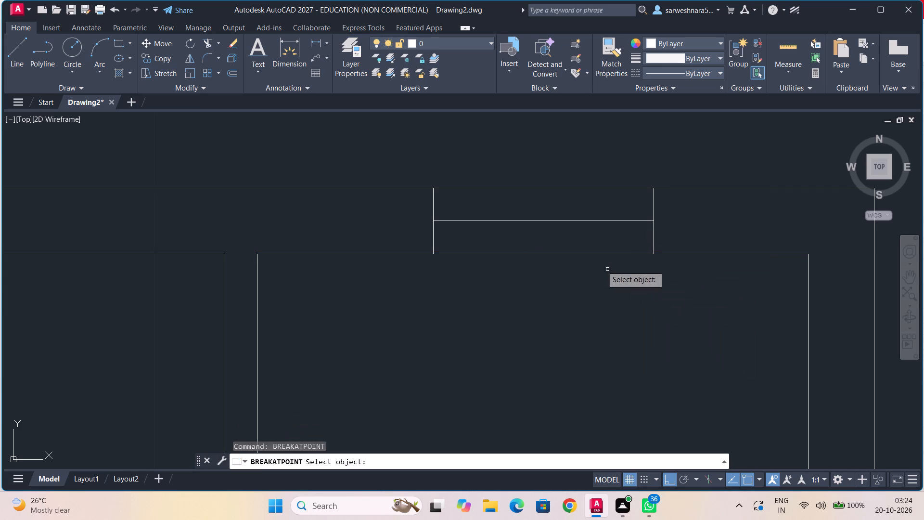
{"action": "left_click", "coordinate": [522, 254]}
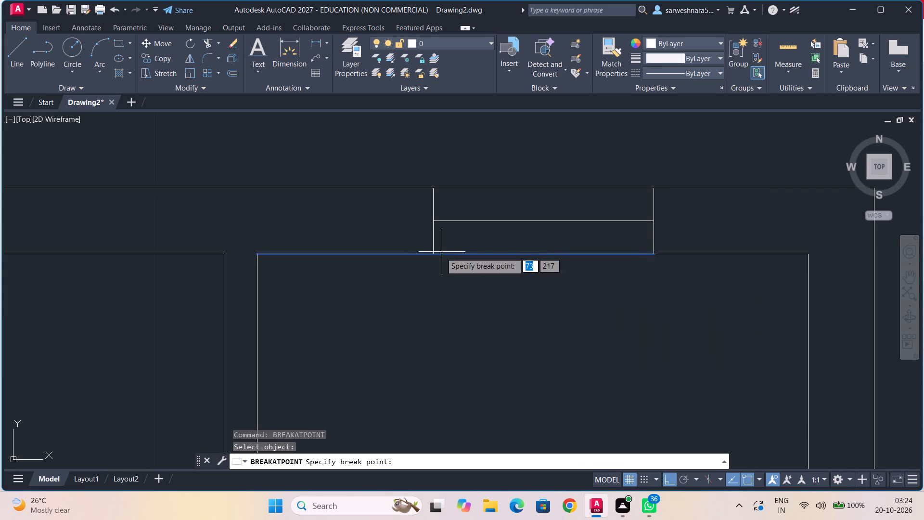
{"action": "left_click", "coordinate": [435, 253]}
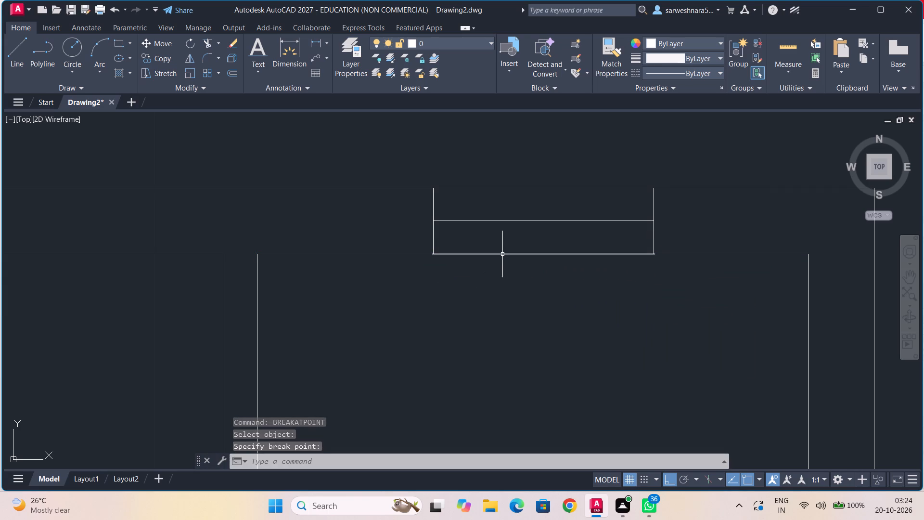
Recolour all lines of the northeast room's north window, including the short eastern segment of its upper line, to red 205,32,39.
{"action": "left_click", "coordinate": [502, 253]}
{"action": "left_click", "coordinate": [520, 222]}
{"action": "left_click", "coordinate": [527, 187]}
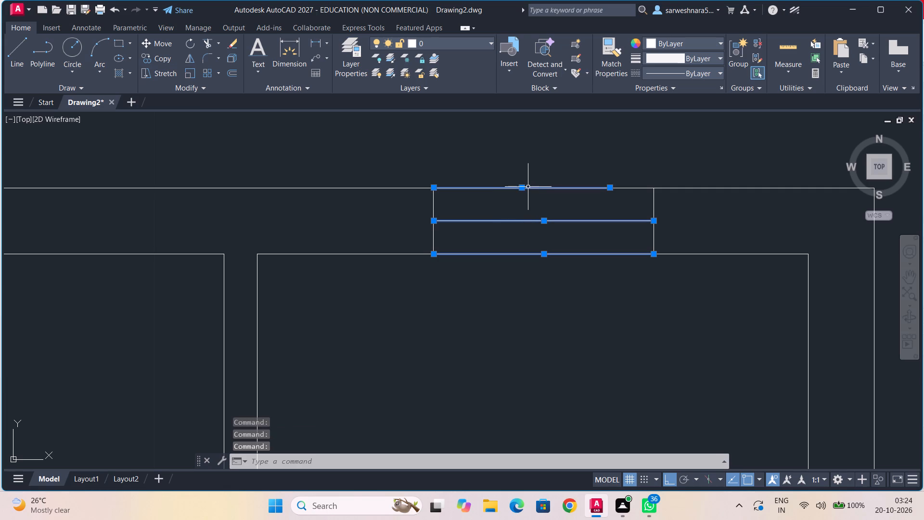
{"action": "left_click", "coordinate": [433, 203]}
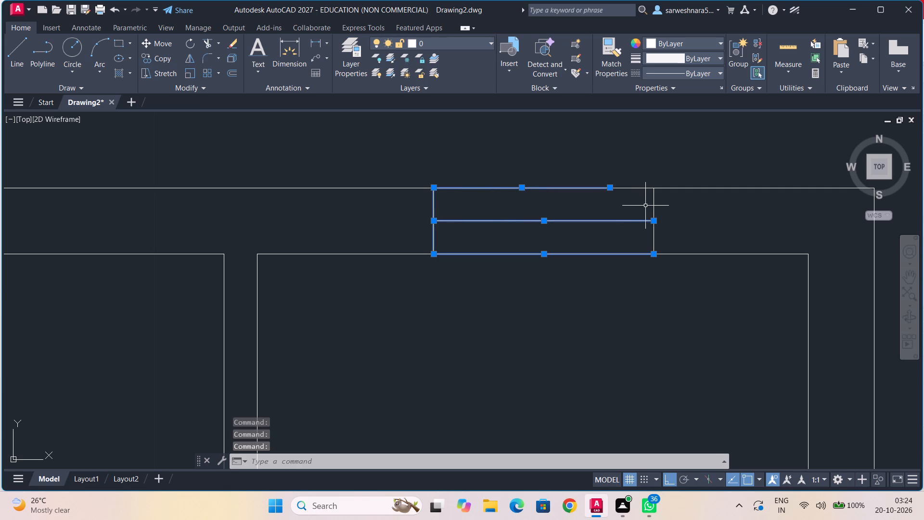
{"action": "left_click", "coordinate": [654, 206]}
{"action": "left_click", "coordinate": [700, 39]}
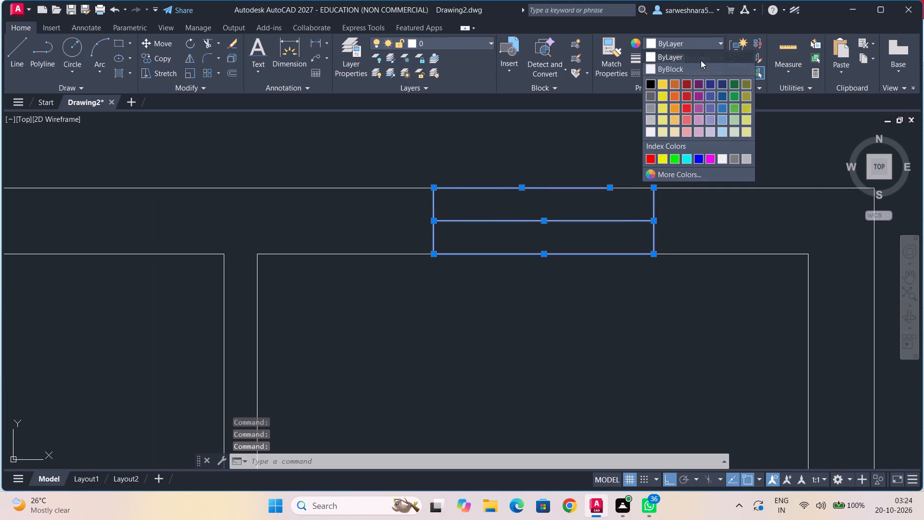
{"action": "left_click", "coordinate": [685, 98]}
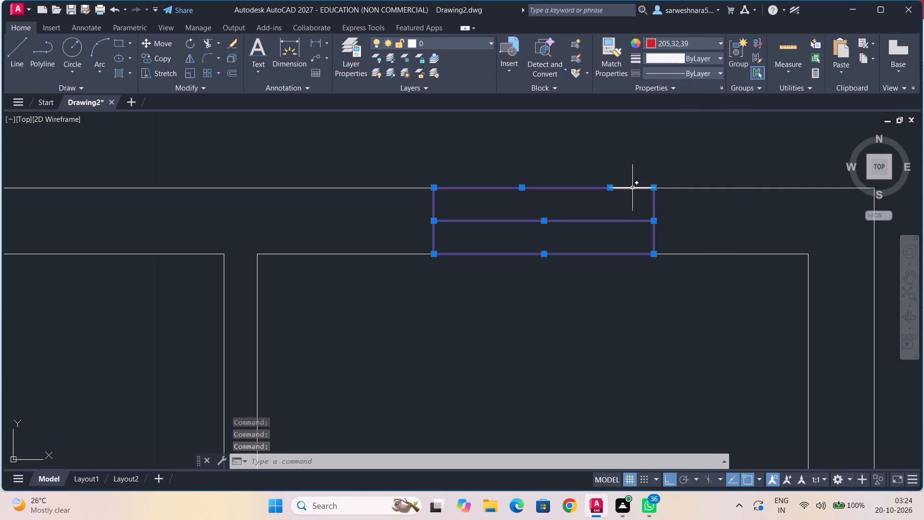
{"action": "left_click", "coordinate": [632, 188]}
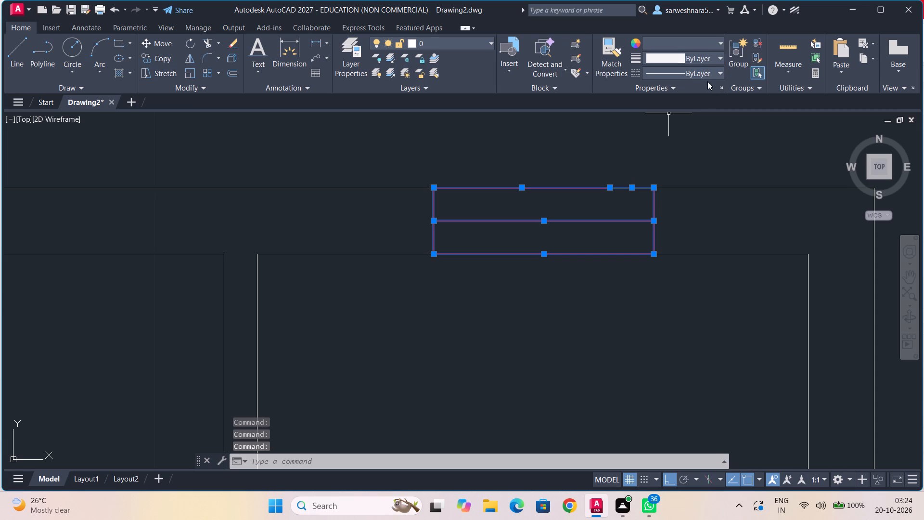
{"action": "key", "text": "Escape"}
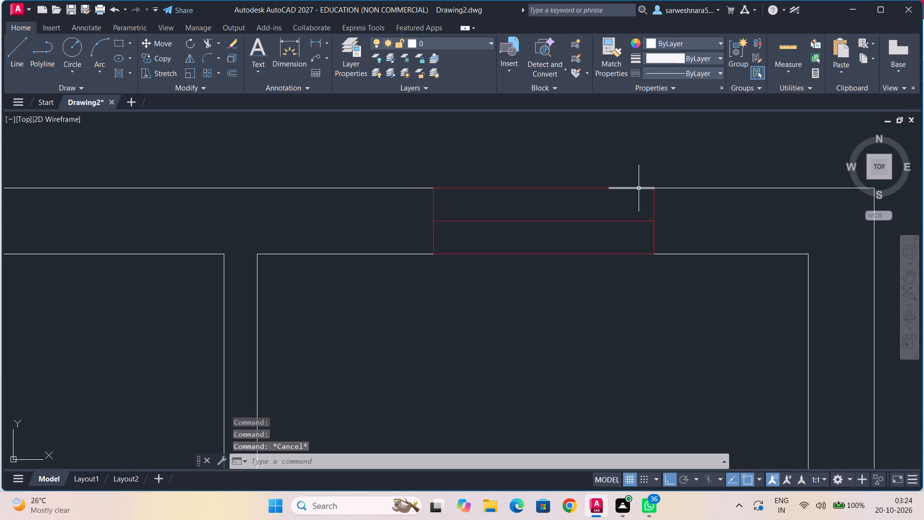
{"action": "left_click", "coordinate": [638, 189]}
{"action": "left_click", "coordinate": [701, 43]}
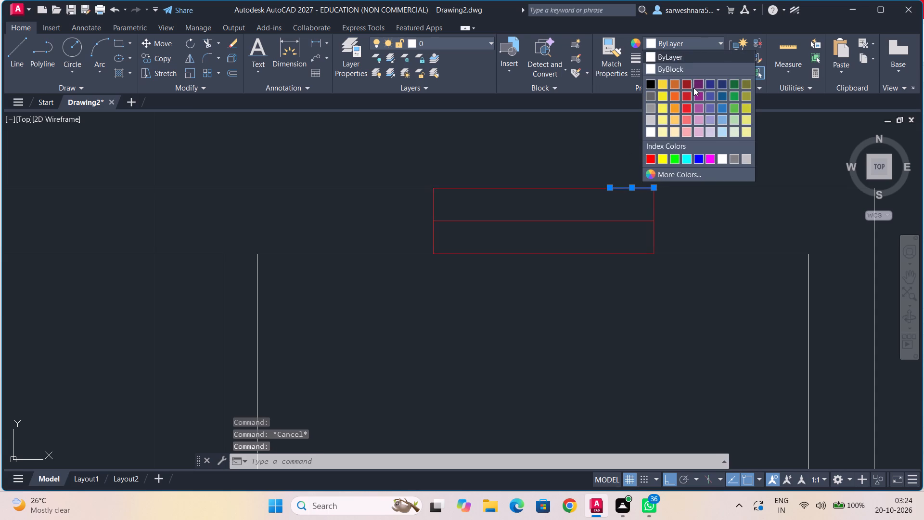
{"action": "left_click", "coordinate": [689, 94]}
{"action": "key", "text": "Escape"}
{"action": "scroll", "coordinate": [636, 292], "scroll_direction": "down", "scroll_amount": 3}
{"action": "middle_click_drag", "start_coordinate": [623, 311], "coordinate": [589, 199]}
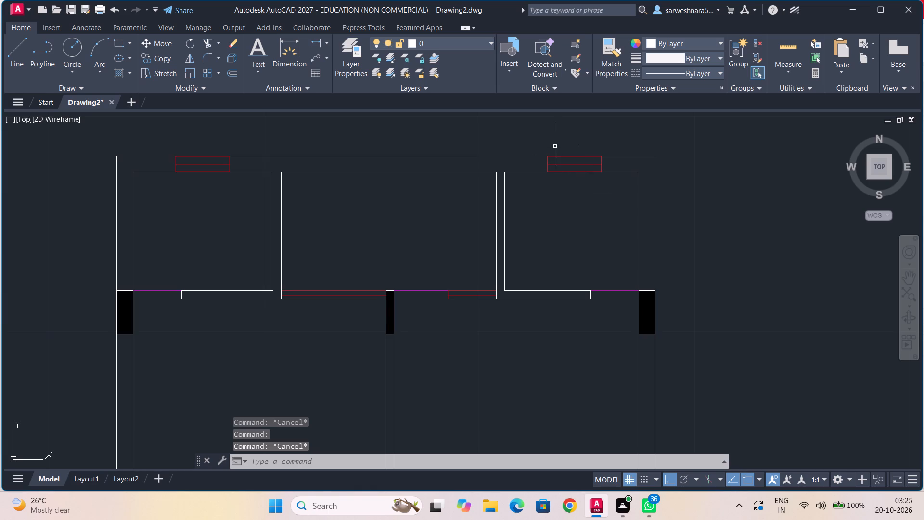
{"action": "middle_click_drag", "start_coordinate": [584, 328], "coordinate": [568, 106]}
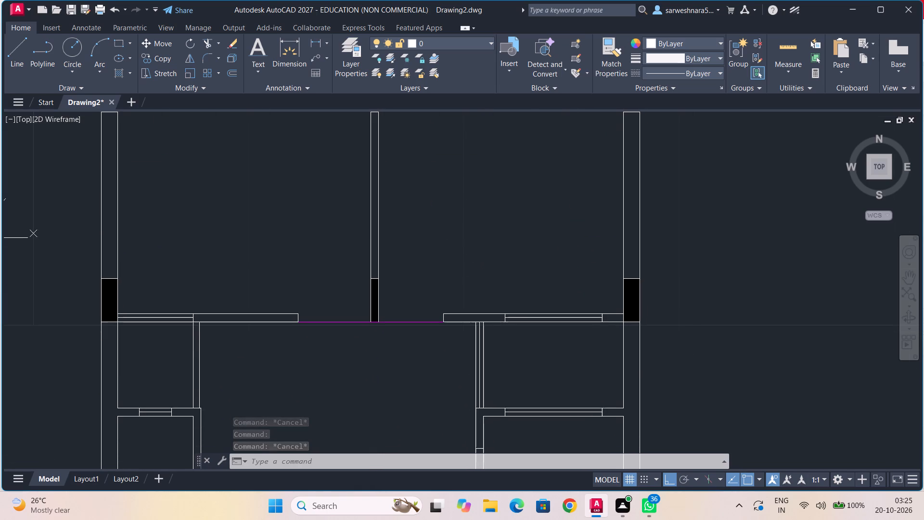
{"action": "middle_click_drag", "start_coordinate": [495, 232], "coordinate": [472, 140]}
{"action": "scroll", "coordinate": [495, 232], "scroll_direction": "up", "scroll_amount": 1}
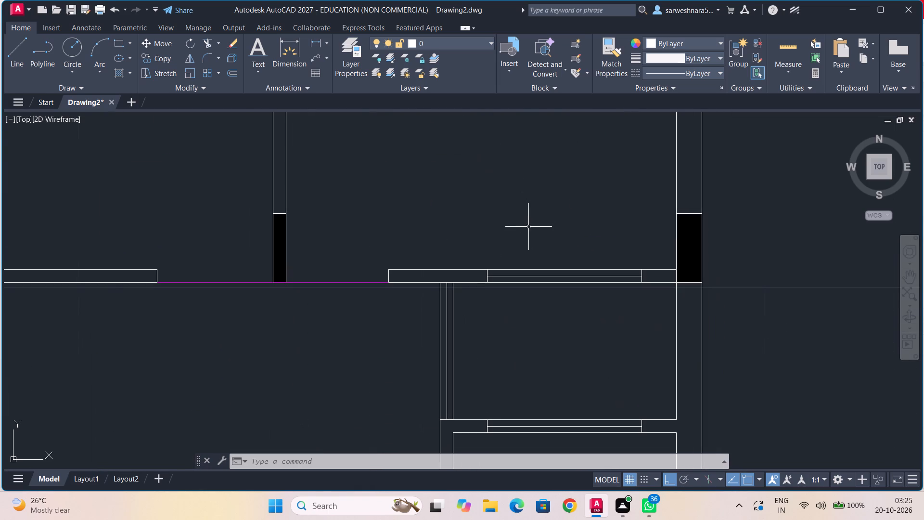
Break the upper line of the wall adjoining the hatched east column at the east and west ends of its window.
{"action": "middle_click_drag", "start_coordinate": [528, 230], "coordinate": [490, 137]}
{"action": "scroll", "coordinate": [489, 136], "scroll_direction": "up", "scroll_amount": 1}
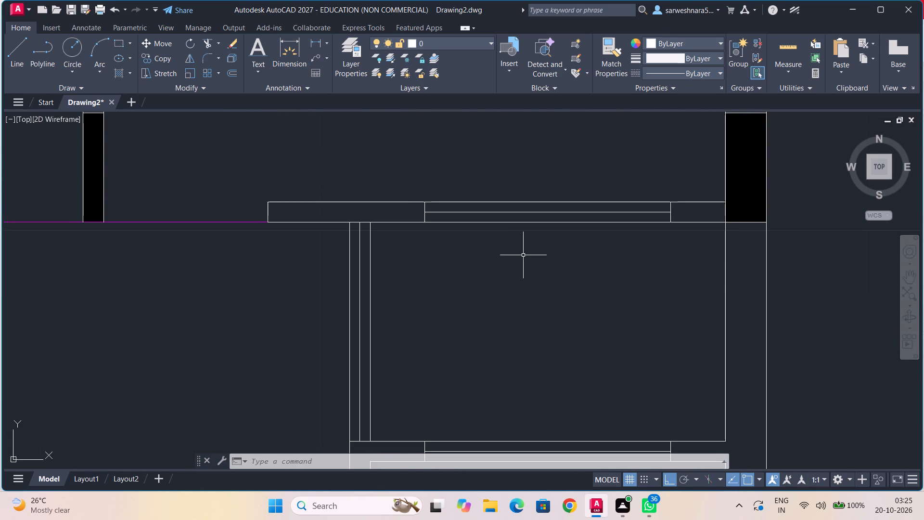
{"action": "middle_click_drag", "start_coordinate": [523, 255], "coordinate": [524, 312]}
{"action": "scroll", "coordinate": [522, 265], "scroll_direction": "down", "scroll_amount": 3}
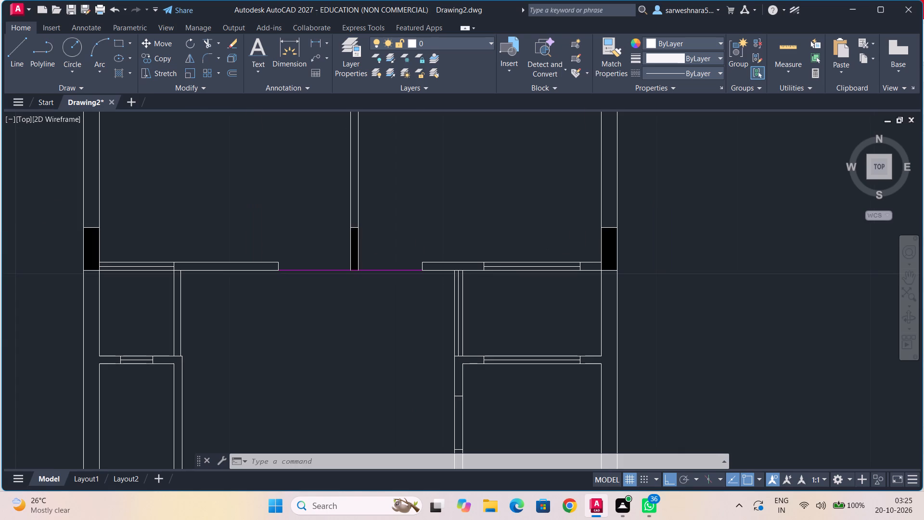
{"action": "middle_click_drag", "start_coordinate": [526, 243], "coordinate": [513, 298]}
{"action": "scroll", "coordinate": [511, 296], "scroll_direction": "up", "scroll_amount": 2}
{"action": "middle_click_drag", "start_coordinate": [506, 292], "coordinate": [449, 195]}
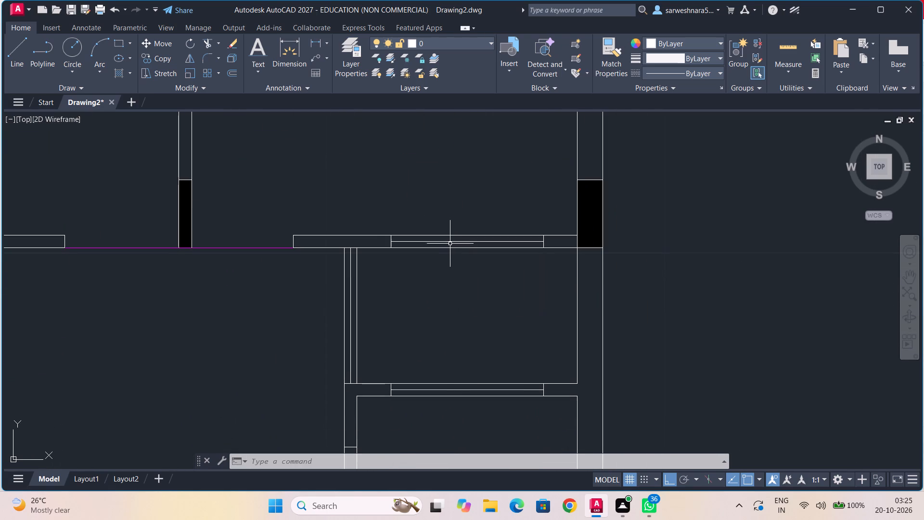
{"action": "scroll", "coordinate": [446, 248], "scroll_direction": "up", "scroll_amount": 2}
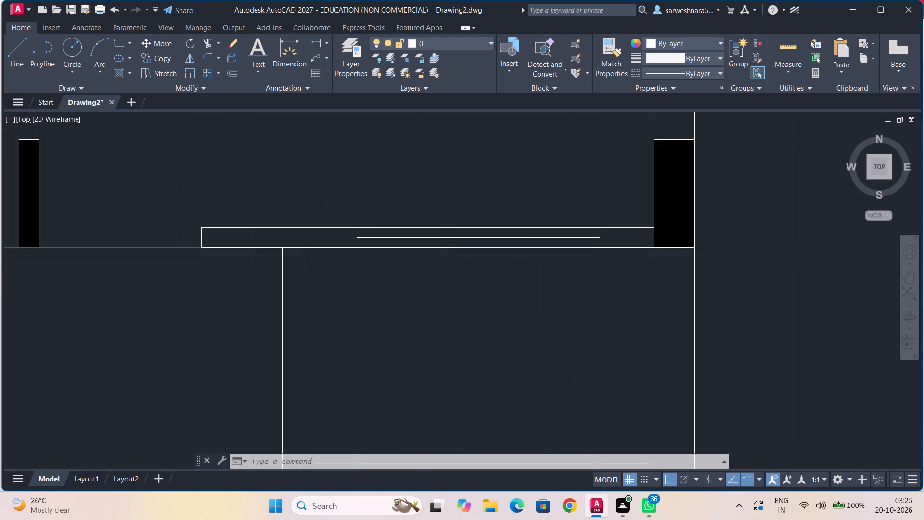
{"action": "key", "text": "b"}
{"action": "key", "text": "e"}
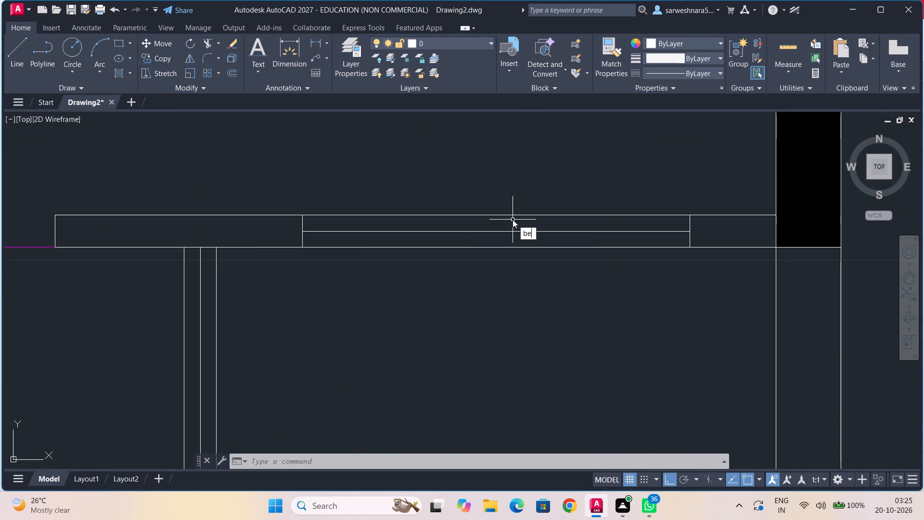
{"action": "key", "text": "BackSpace"}
{"action": "type", "text": "re"}
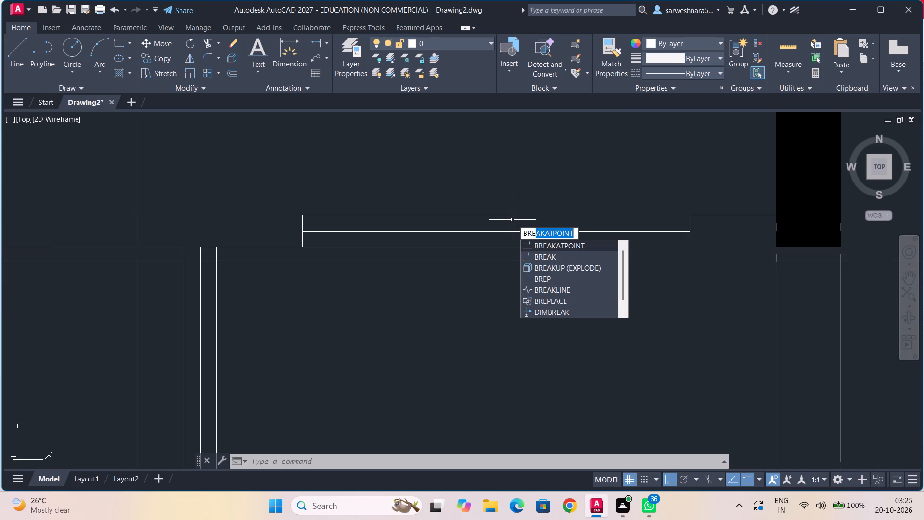
{"action": "left_click", "coordinate": [552, 242]}
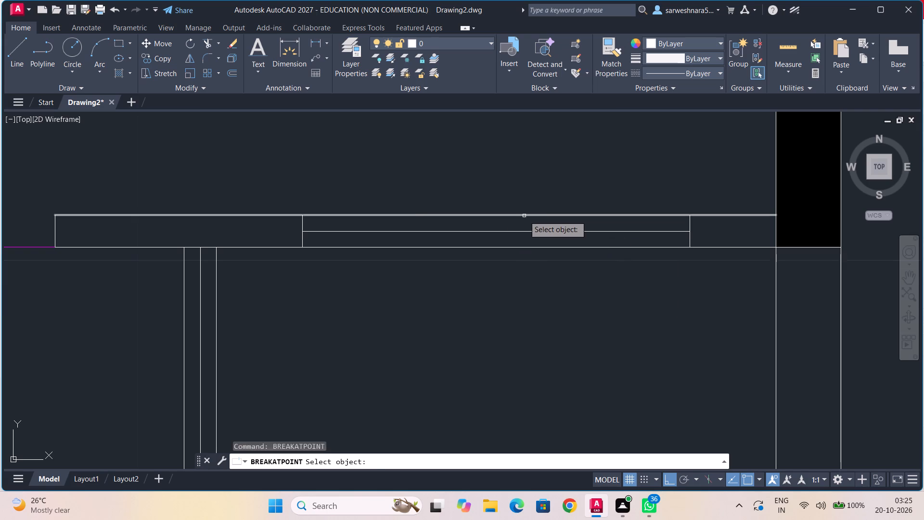
{"action": "left_click", "coordinate": [524, 216]}
{"action": "left_click", "coordinate": [687, 217]}
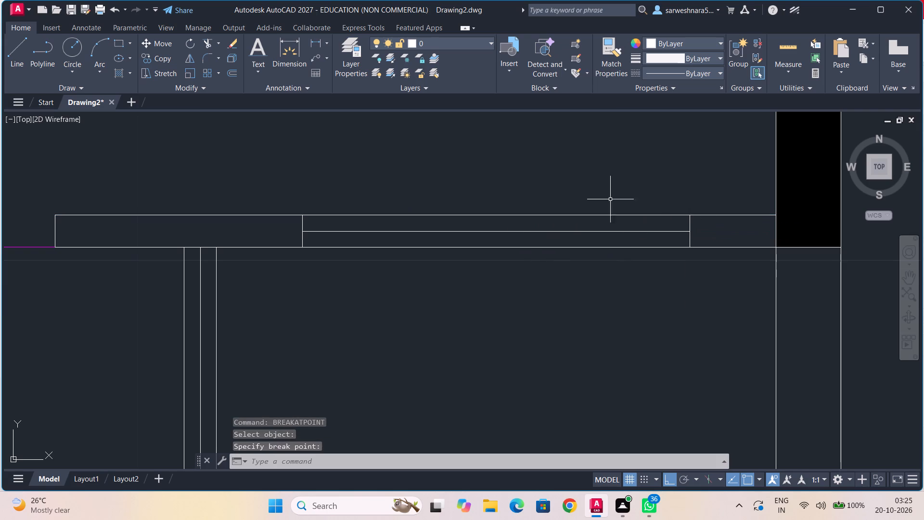
{"action": "type", "text": "bre"}
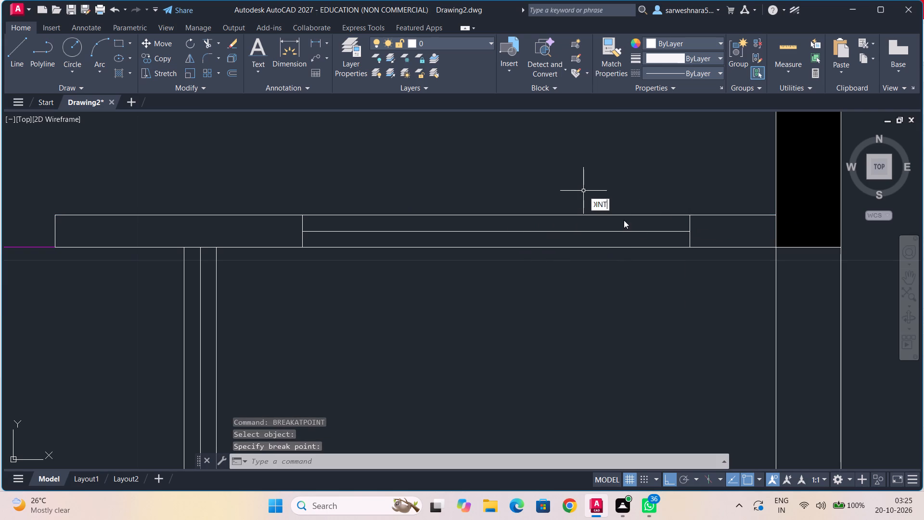
{"action": "left_click", "coordinate": [624, 218]}
{"action": "left_click", "coordinate": [369, 214]}
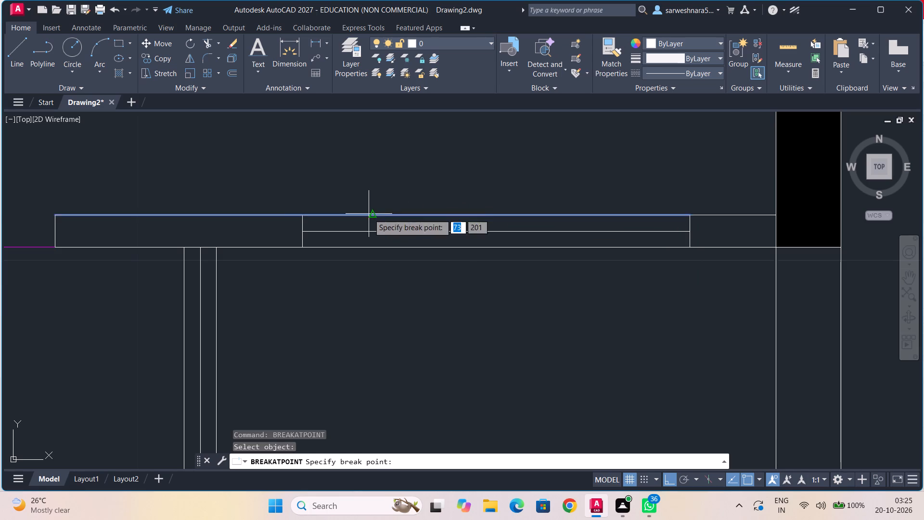
{"action": "left_click", "coordinate": [304, 217]}
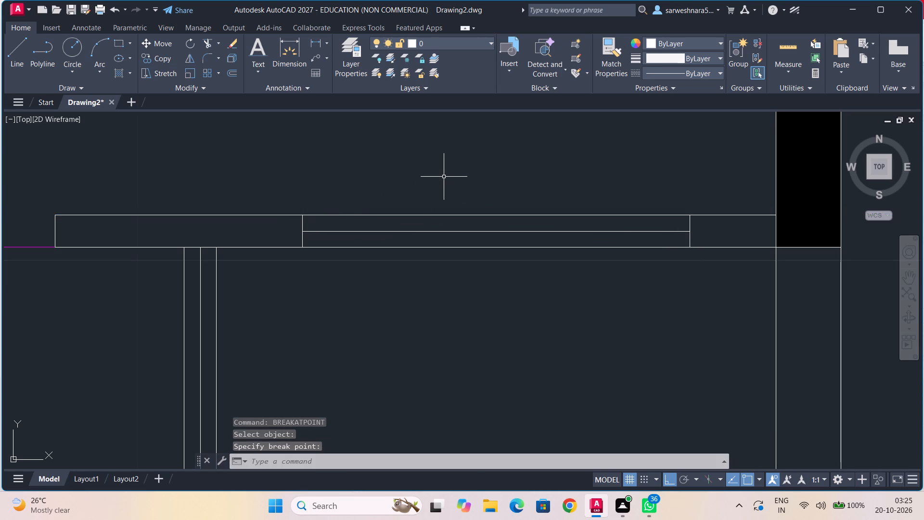
Break the lower line of that same wall at the west and east ends of the window.
{"action": "key", "text": "b"}
{"action": "type", "text": "re"}
{"action": "left_click", "coordinate": [491, 204]}
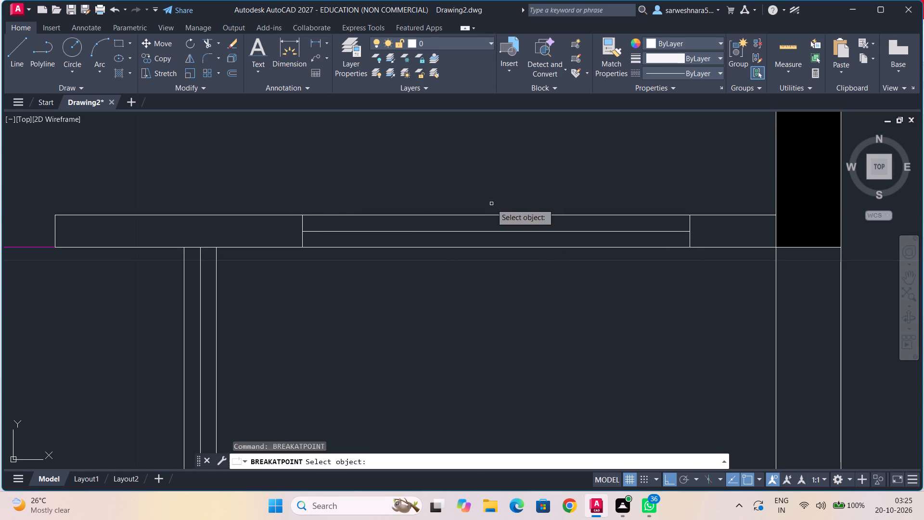
{"action": "left_click", "coordinate": [475, 247]}
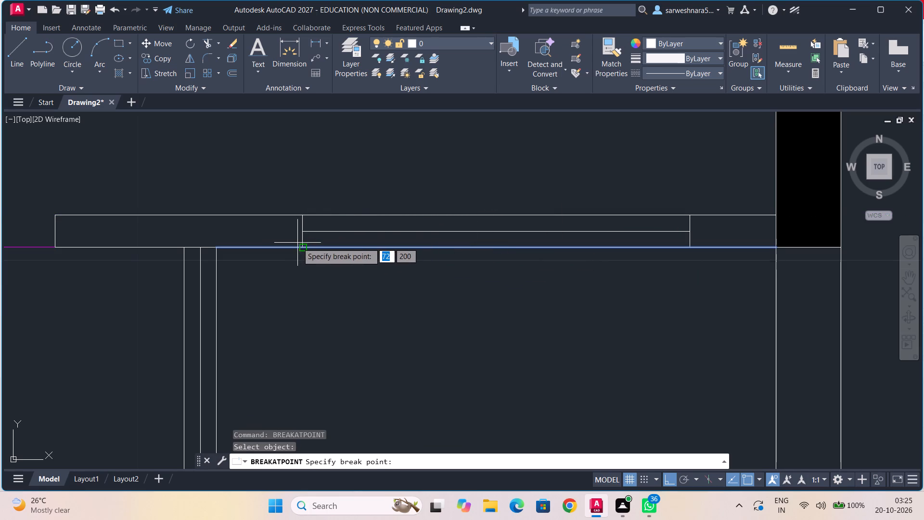
{"action": "left_click", "coordinate": [304, 245]}
{"action": "type", "text": "bre"}
{"action": "left_click", "coordinate": [432, 258]}
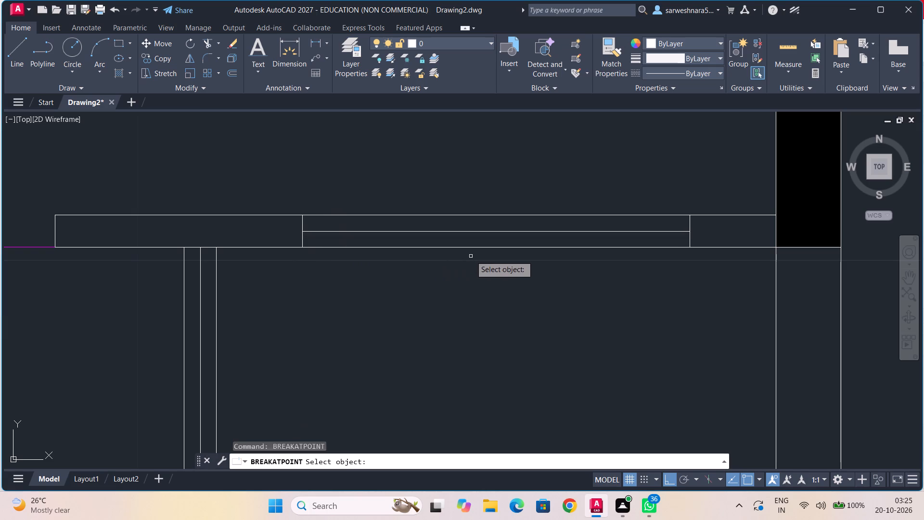
{"action": "left_click", "coordinate": [495, 247]}
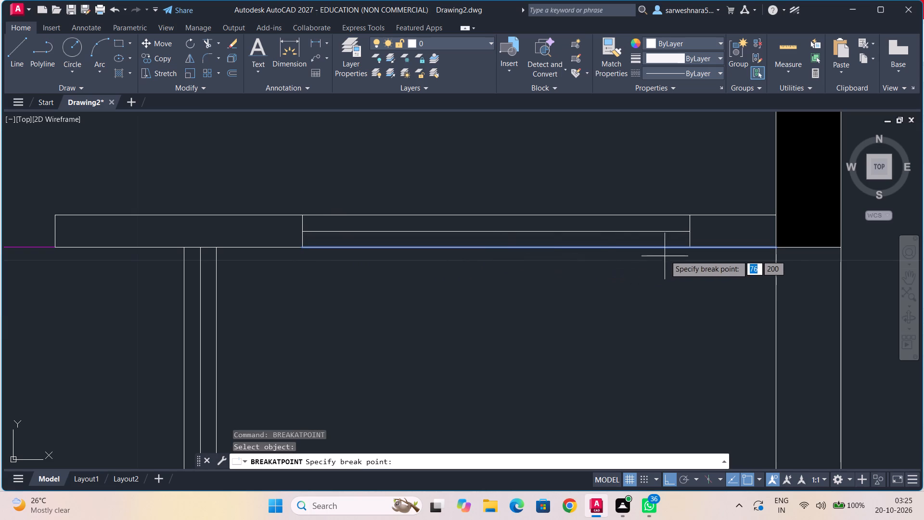
{"action": "left_click", "coordinate": [688, 247]}
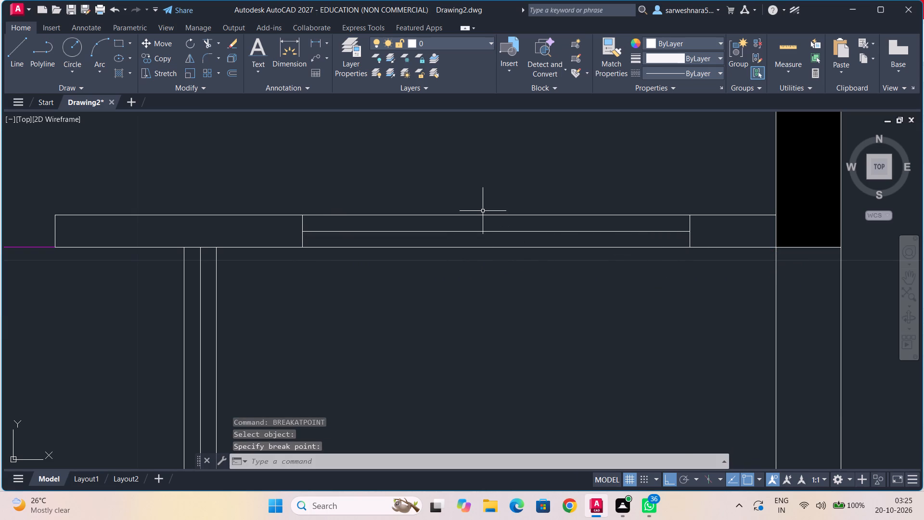
Recolour the window's upper, middle and lower lines in that wall to red 205,32,39.
{"action": "left_click", "coordinate": [426, 216]}
{"action": "left_click", "coordinate": [432, 233]}
{"action": "left_click", "coordinate": [434, 247]}
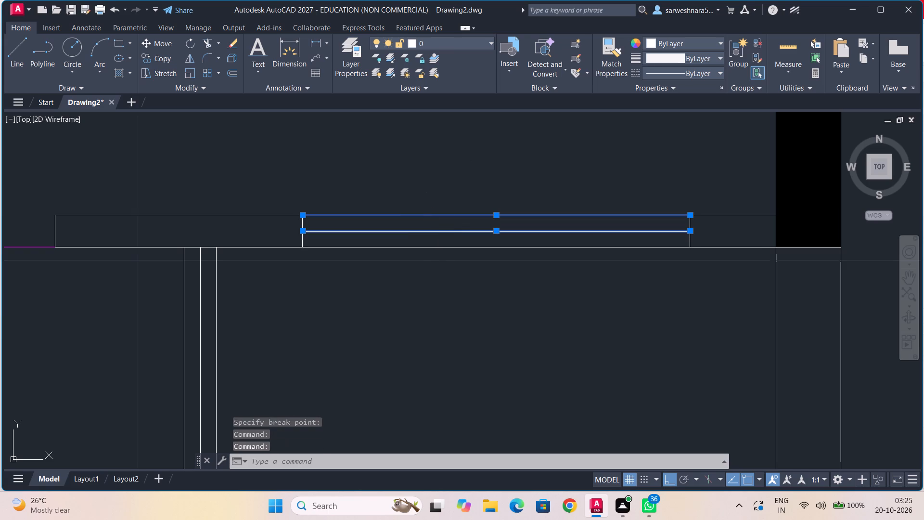
{"action": "left_click", "coordinate": [679, 46]}
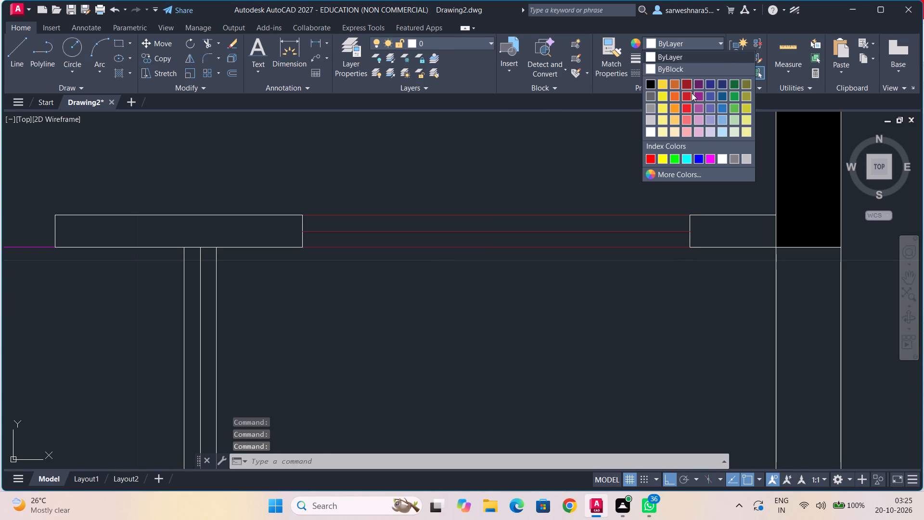
{"action": "left_click", "coordinate": [687, 93]}
{"action": "key", "text": "Escape"}
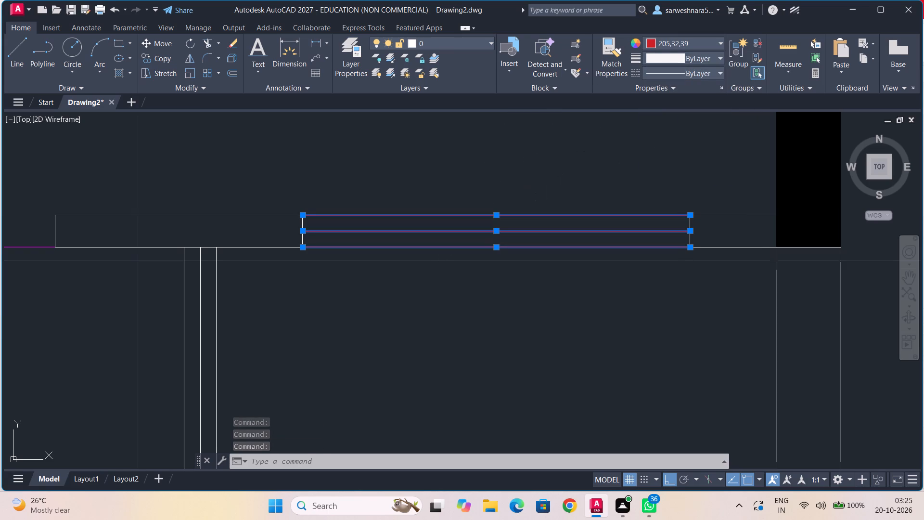
Recolour the three vertical window lines on the west side of the small room below to red 205,32,39.
{"action": "scroll", "coordinate": [452, 271], "scroll_direction": "down", "scroll_amount": 1}
{"action": "middle_click_drag", "start_coordinate": [408, 288], "coordinate": [568, 281]}
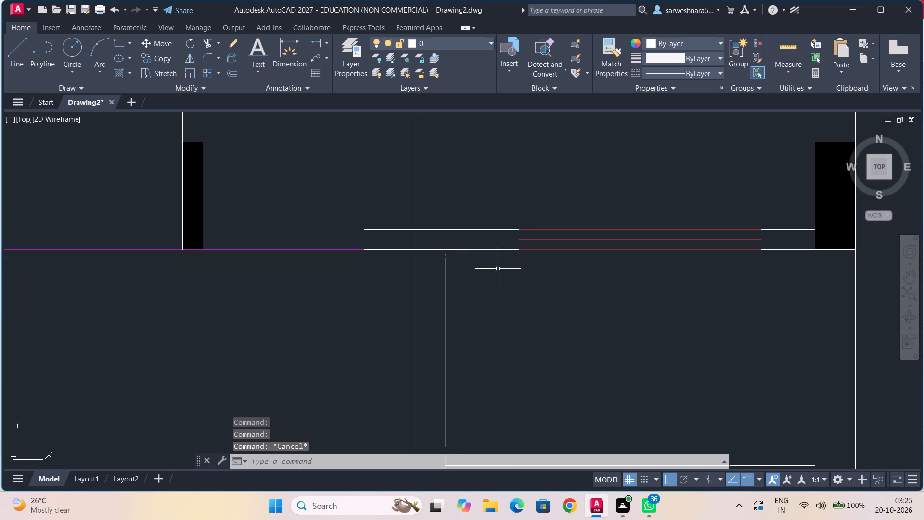
{"action": "middle_click_drag", "start_coordinate": [513, 327], "coordinate": [555, 244]}
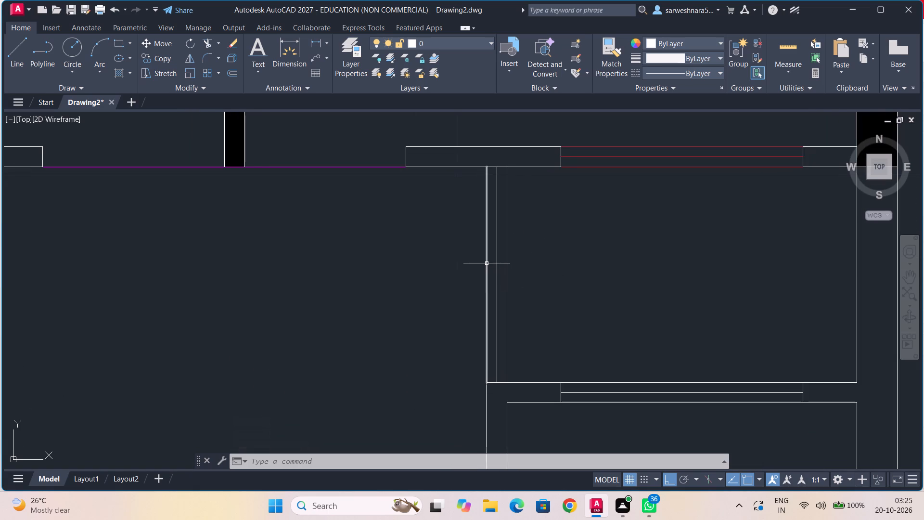
{"action": "left_click", "coordinate": [487, 263]}
{"action": "left_click", "coordinate": [497, 263]}
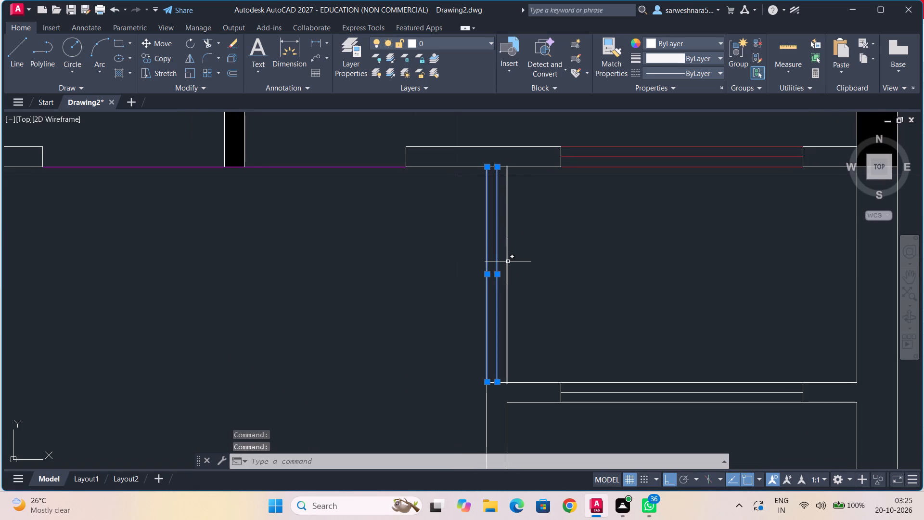
{"action": "left_click", "coordinate": [508, 261]}
{"action": "left_click", "coordinate": [717, 48]}
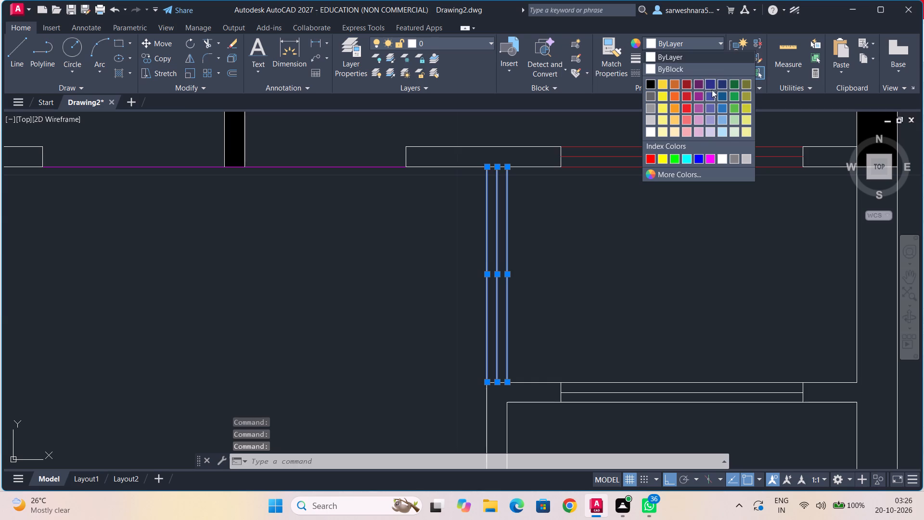
{"action": "left_click", "coordinate": [685, 95]}
{"action": "key", "text": "Escape"}
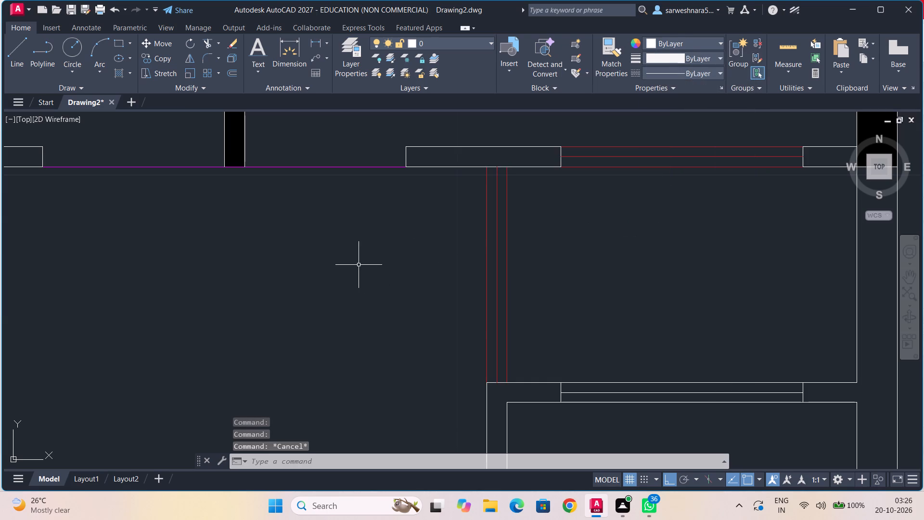
Break the upper line of the small east room's south wall at the east and west ends of its window.
{"action": "scroll", "coordinate": [347, 266], "scroll_direction": "down", "scroll_amount": 1}
{"action": "middle_click_drag", "start_coordinate": [351, 268], "coordinate": [699, 316]}
{"action": "middle_click_drag", "start_coordinate": [660, 322], "coordinate": [560, 153]}
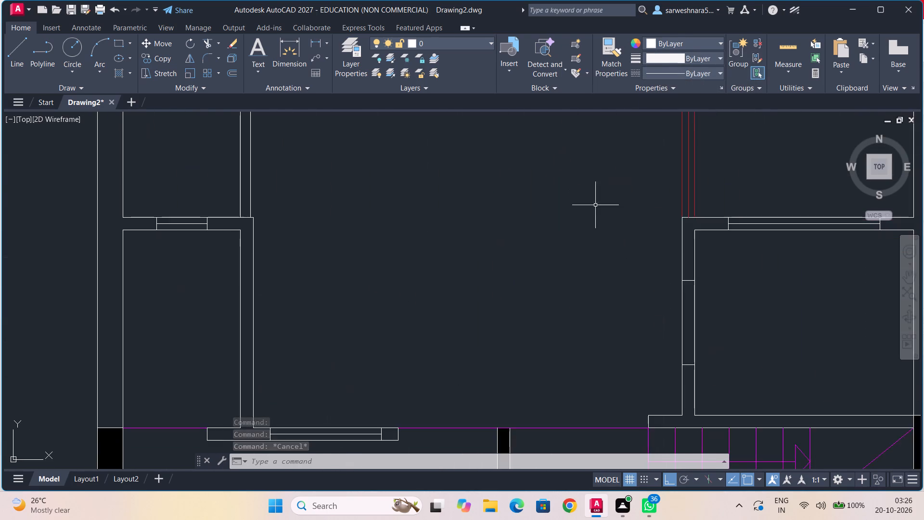
{"action": "middle_click_drag", "start_coordinate": [595, 206], "coordinate": [381, 174]}
{"action": "middle_click_drag", "start_coordinate": [647, 242], "coordinate": [601, 228]}
{"action": "middle_click_drag", "start_coordinate": [617, 242], "coordinate": [623, 275]}
{"action": "scroll", "coordinate": [617, 242], "scroll_direction": "up", "scroll_amount": 1}
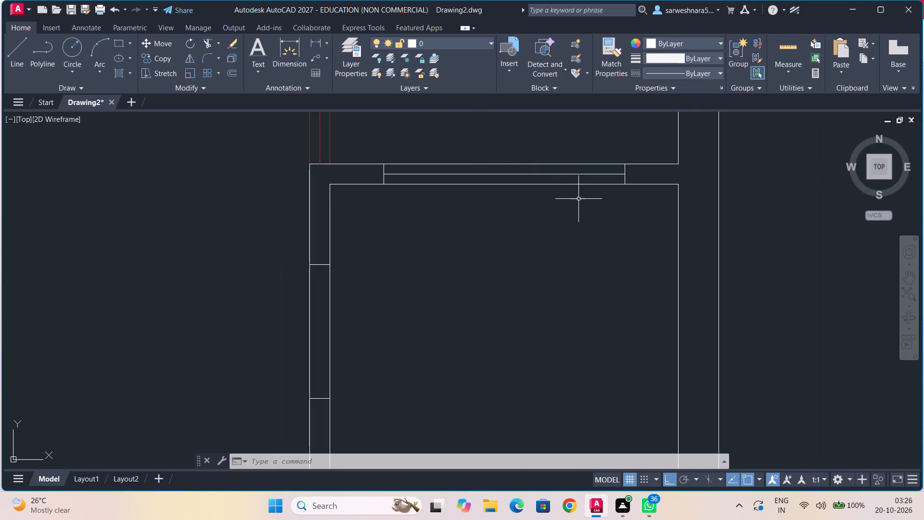
{"action": "type", "text": "bre"}
{"action": "left_click", "coordinate": [620, 222]}
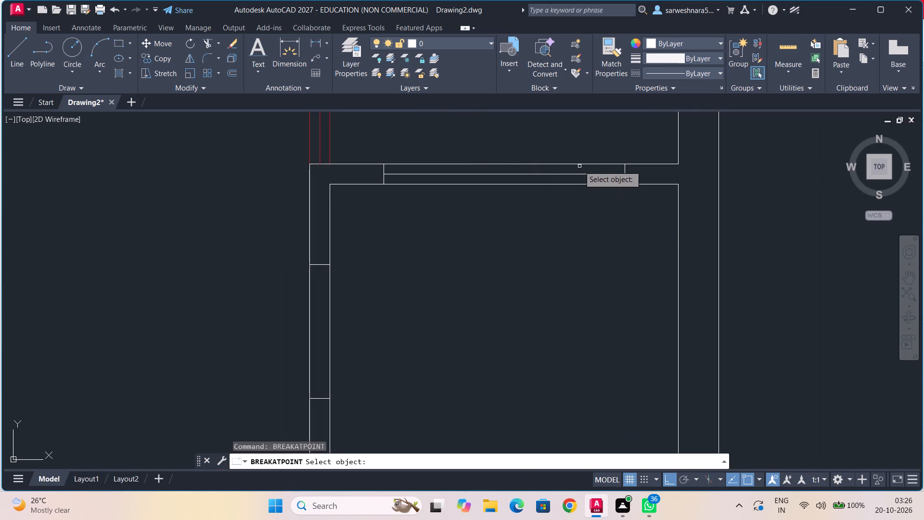
{"action": "left_click", "coordinate": [579, 165]}
{"action": "left_click", "coordinate": [627, 165]}
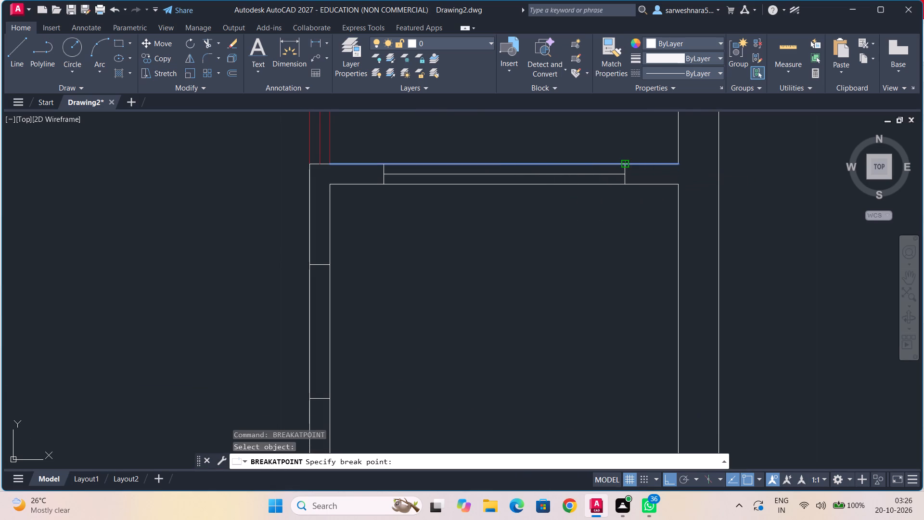
{"action": "type", "text": "br"}
{"action": "key", "text": "e"}
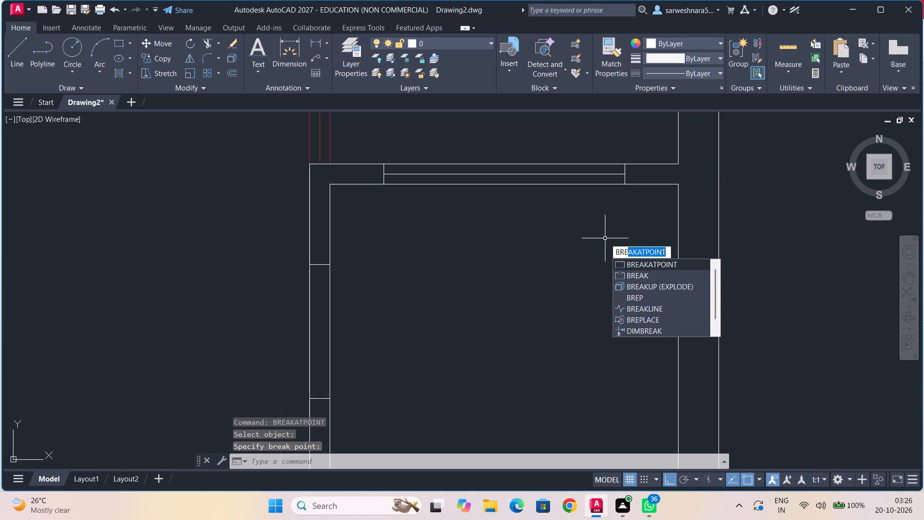
{"action": "left_click", "coordinate": [649, 262]}
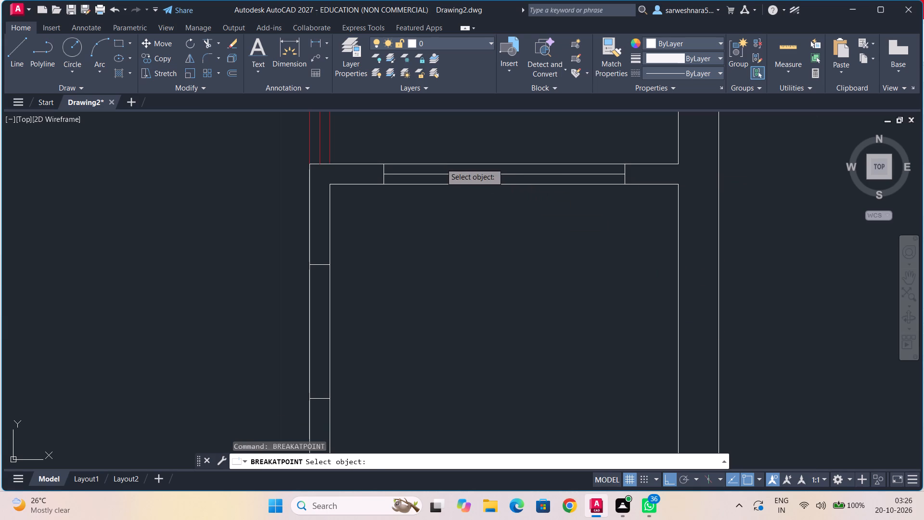
{"action": "left_click", "coordinate": [441, 163]}
{"action": "left_click", "coordinate": [384, 165]}
Break the lower line of the small east room's south wall at the east and west ends of its window.
{"action": "type", "text": "bre"}
{"action": "left_click", "coordinate": [498, 262]}
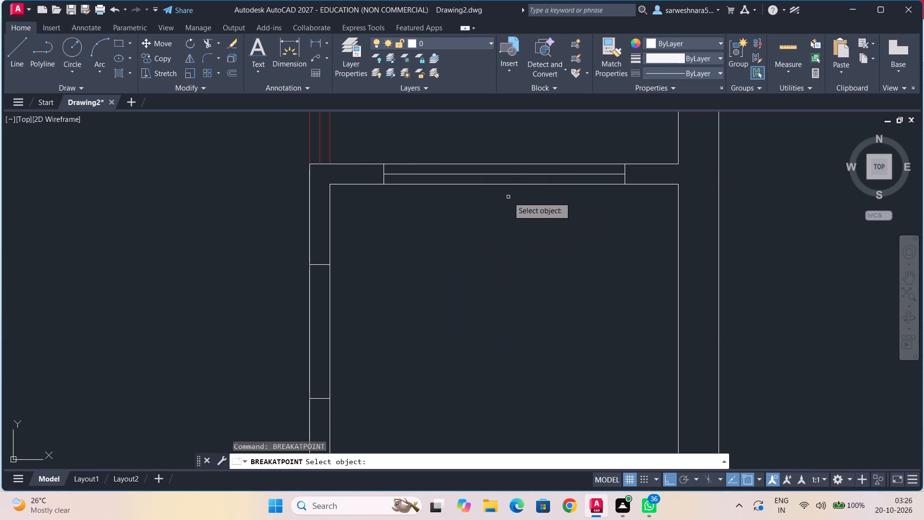
{"action": "left_click", "coordinate": [507, 184]}
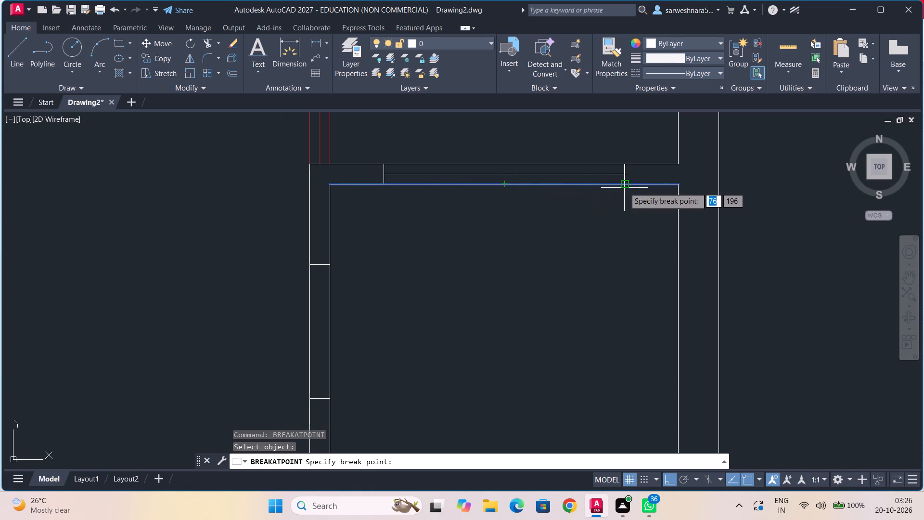
{"action": "left_click", "coordinate": [626, 186]}
{"action": "key", "text": "b"}
{"action": "key", "text": "r"}
{"action": "key", "text": "e"}
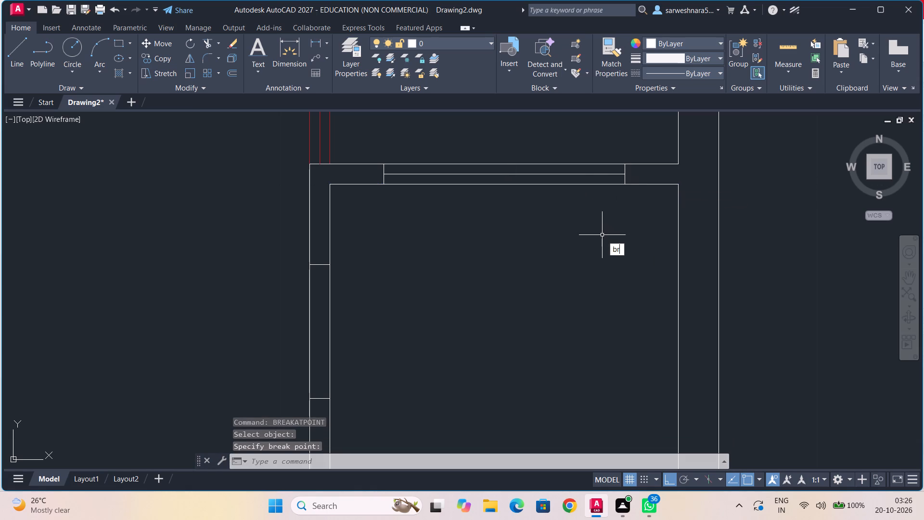
{"action": "left_click", "coordinate": [633, 259]}
{"action": "left_click", "coordinate": [439, 184]}
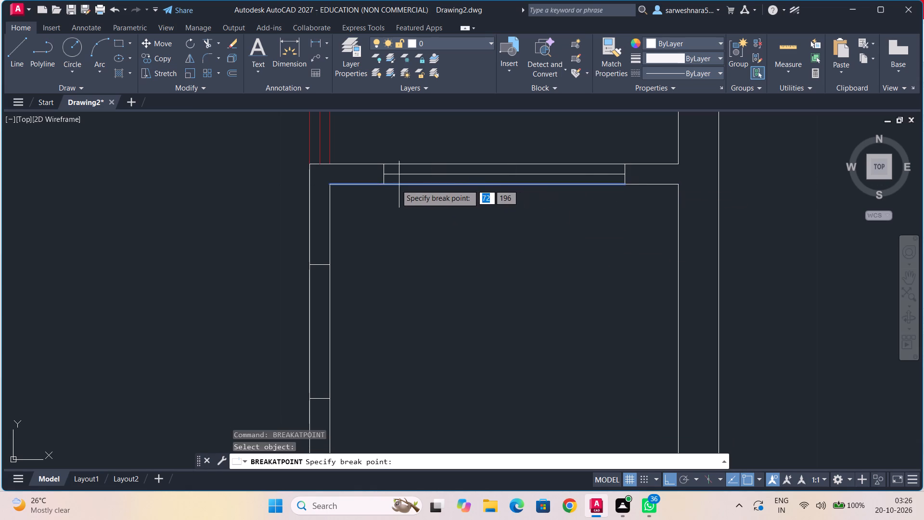
{"action": "left_click", "coordinate": [383, 184]}
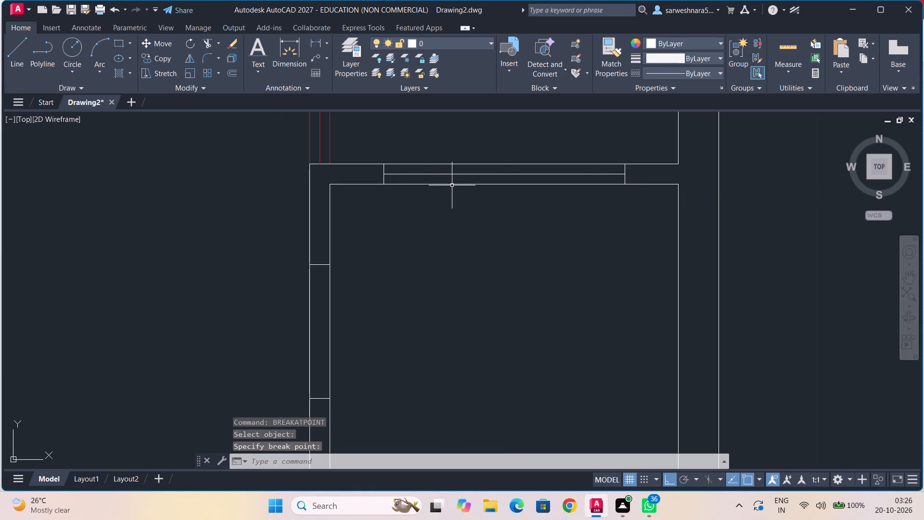
Recolour the upper, middle and lower window lines in the small east room's south wall to red 205,32,39.
{"action": "left_click", "coordinate": [452, 183]}
{"action": "left_click", "coordinate": [453, 173]}
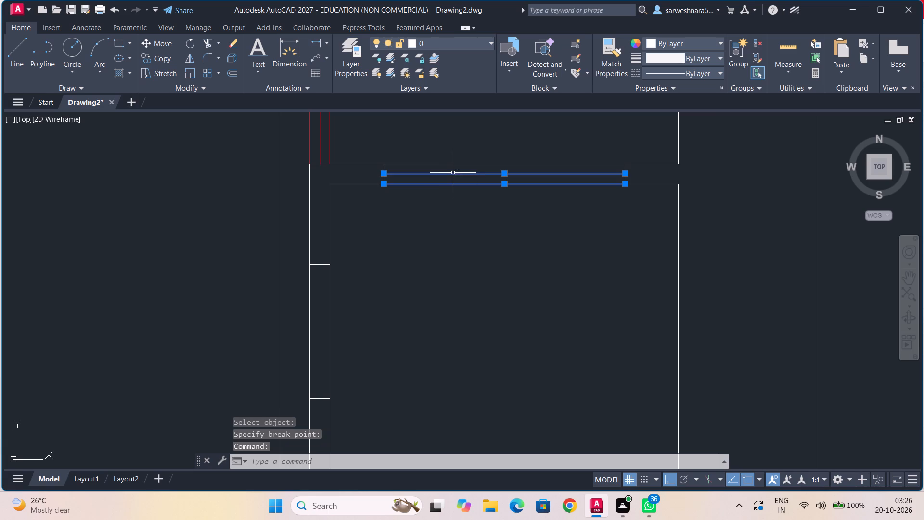
{"action": "left_click", "coordinate": [454, 163]}
{"action": "left_click", "coordinate": [697, 42]}
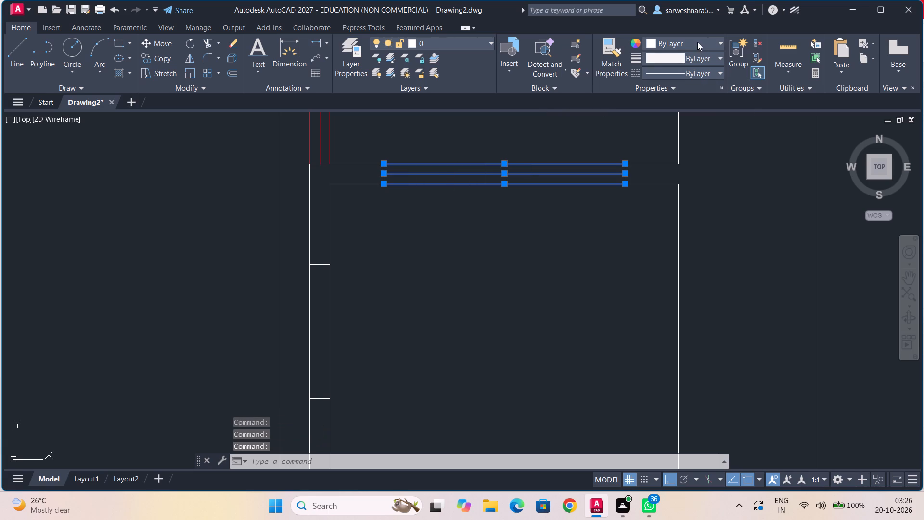
{"action": "left_click", "coordinate": [684, 97]}
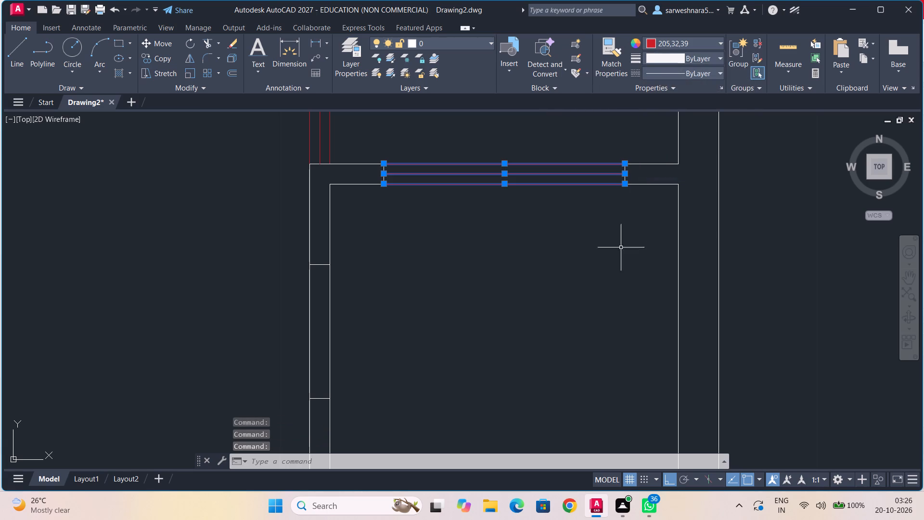
{"action": "key", "text": "Escape"}
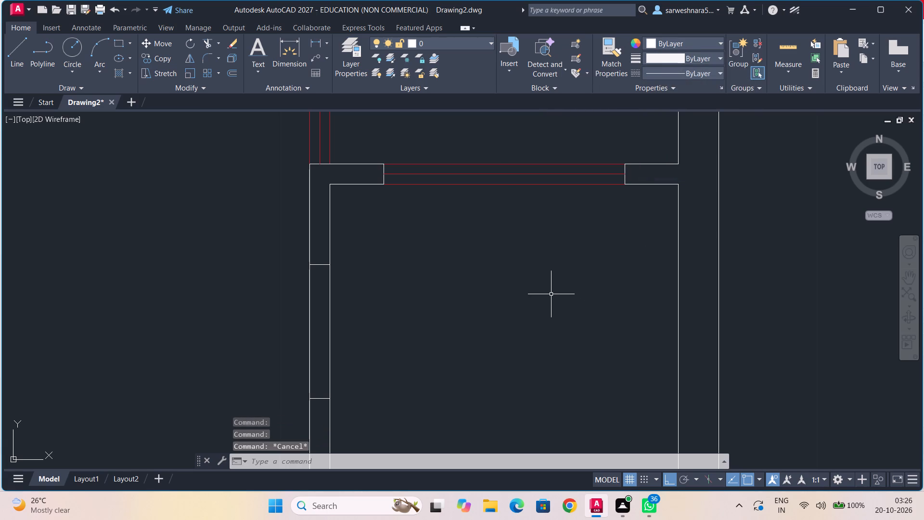
Break the east line of the west wall in the room above the stairs at the north and south ends of its opening.
{"action": "scroll", "coordinate": [538, 327], "scroll_direction": "down", "scroll_amount": 1}
{"action": "middle_click_drag", "start_coordinate": [529, 329], "coordinate": [537, 369]}
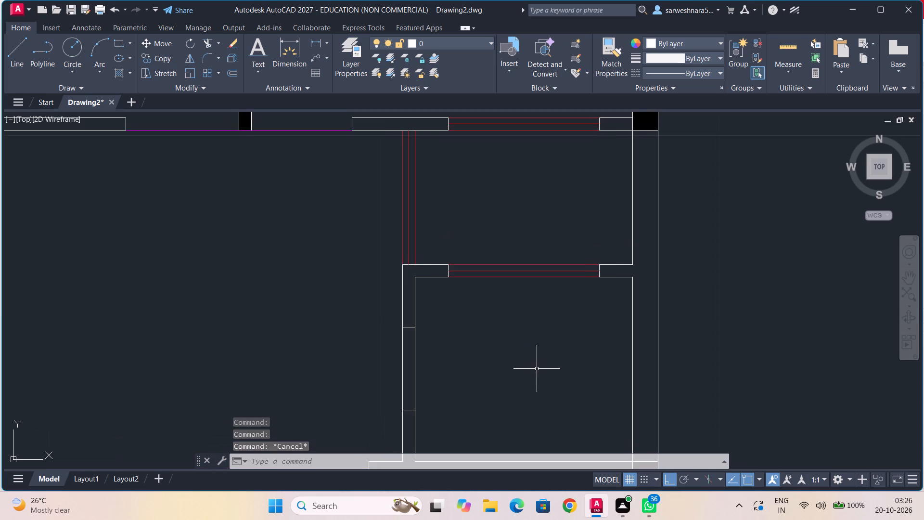
{"action": "scroll", "coordinate": [526, 338], "scroll_direction": "down", "scroll_amount": 1}
{"action": "middle_click_drag", "start_coordinate": [528, 343], "coordinate": [528, 345]}
{"action": "scroll", "coordinate": [528, 344], "scroll_direction": "down", "scroll_amount": 1}
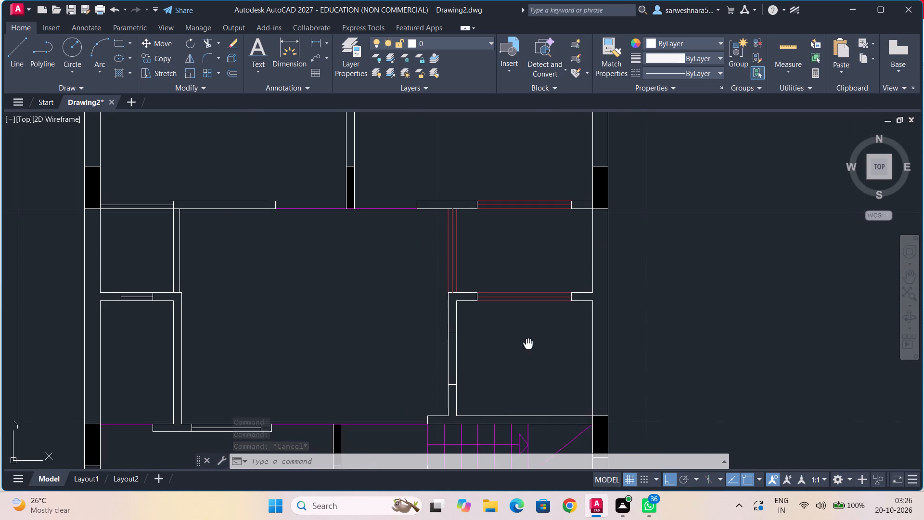
{"action": "middle_click_drag", "start_coordinate": [528, 345], "coordinate": [540, 373]}
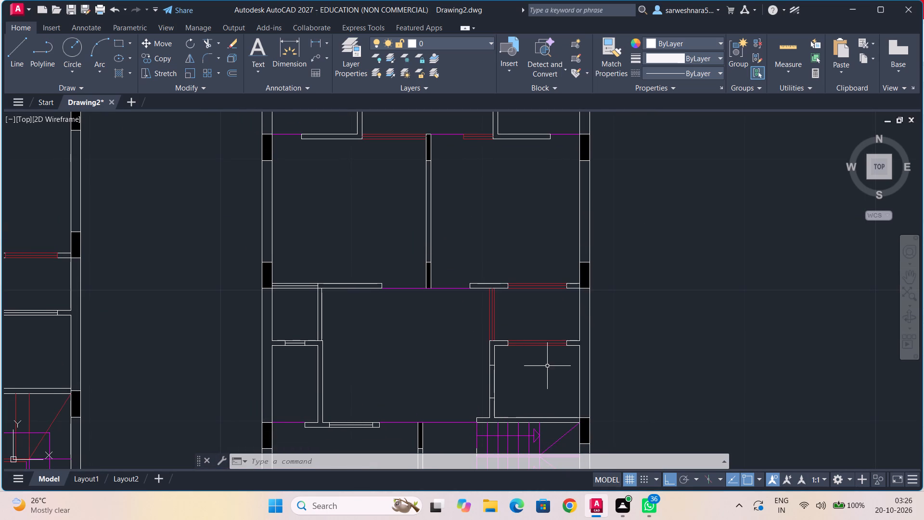
{"action": "middle_click_drag", "start_coordinate": [547, 366], "coordinate": [546, 259]}
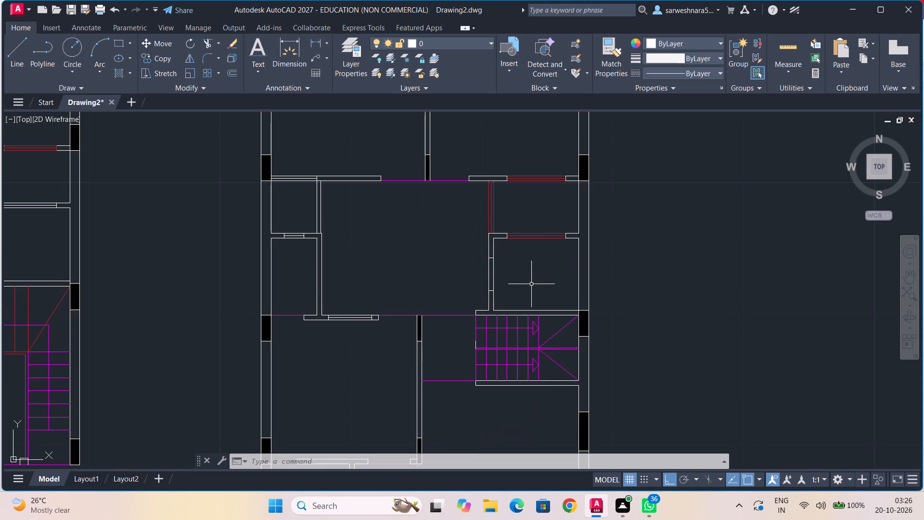
{"action": "scroll", "coordinate": [516, 305], "scroll_direction": "up", "scroll_amount": 3}
{"action": "middle_click_drag", "start_coordinate": [516, 305], "coordinate": [558, 350]}
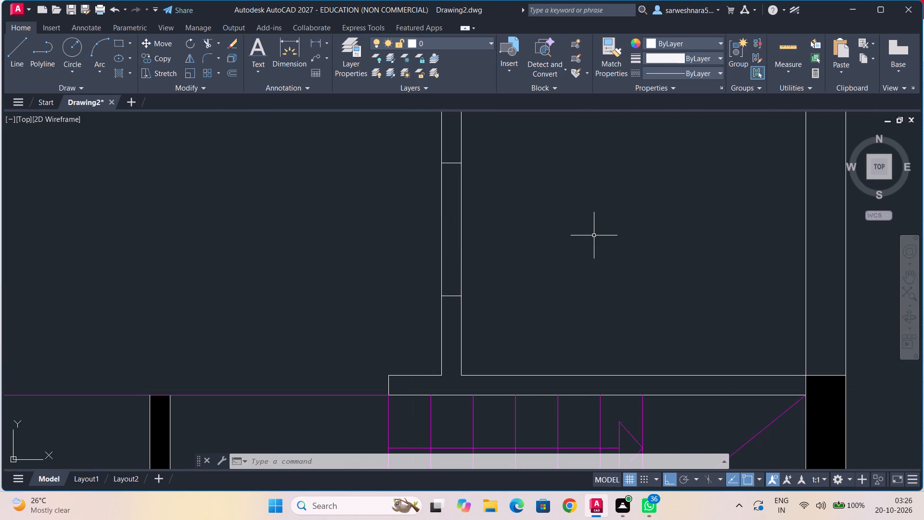
{"action": "type", "text": "bre"}
{"action": "left_click", "coordinate": [662, 261]}
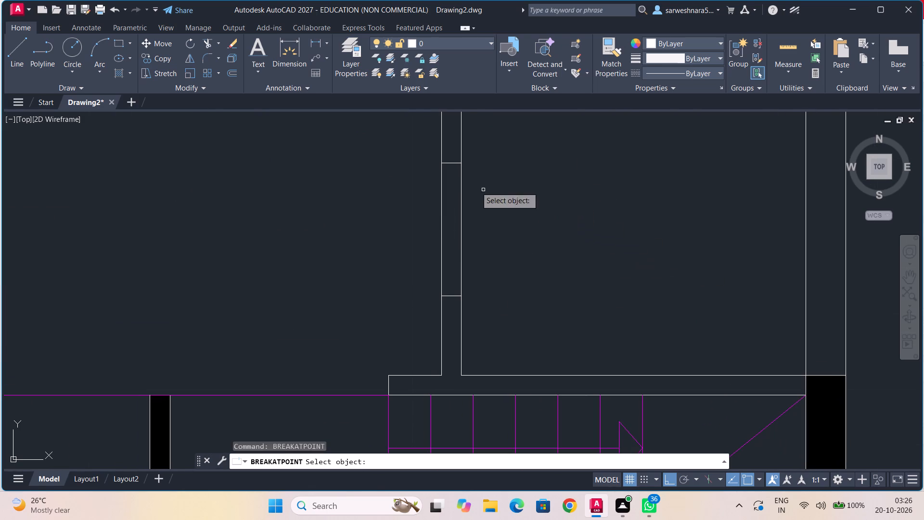
{"action": "left_click", "coordinate": [463, 182]}
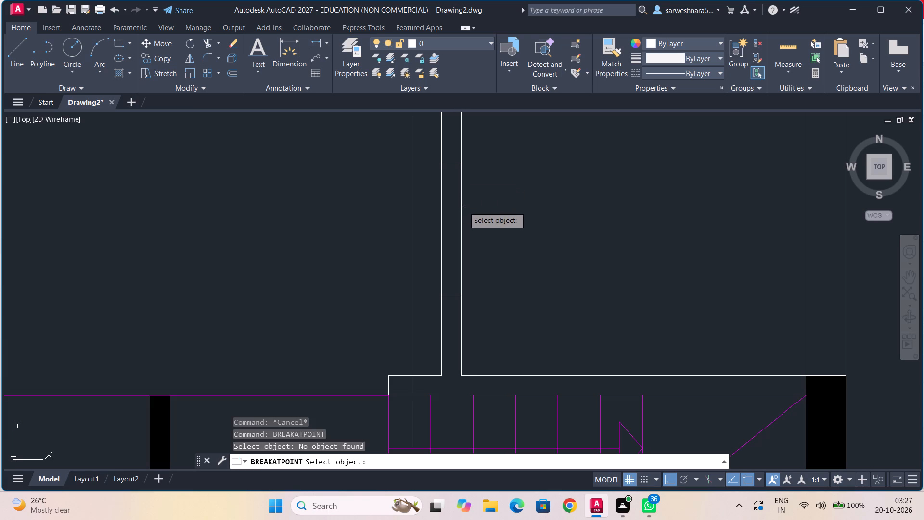
{"action": "left_click", "coordinate": [463, 207]}
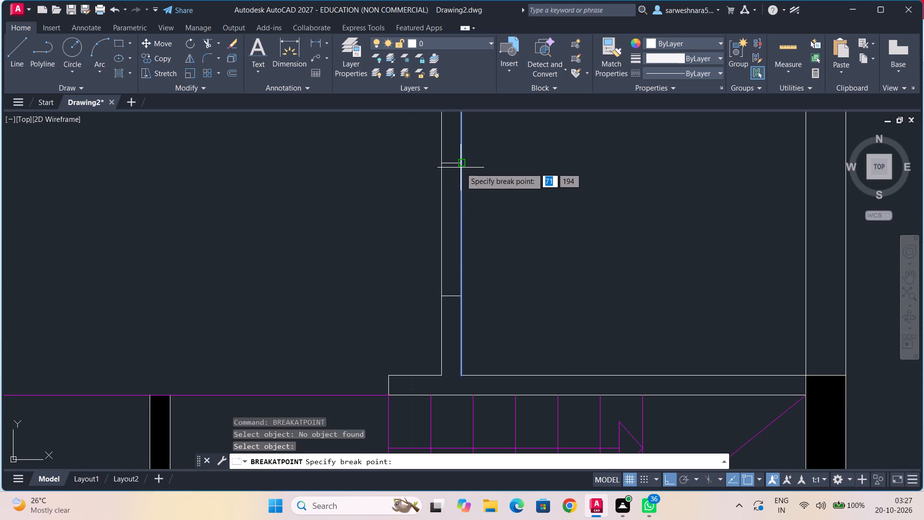
{"action": "left_click", "coordinate": [461, 168]}
{"action": "type", "text": "br"}
{"action": "key", "text": "e"}
{"action": "left_click", "coordinate": [530, 267]}
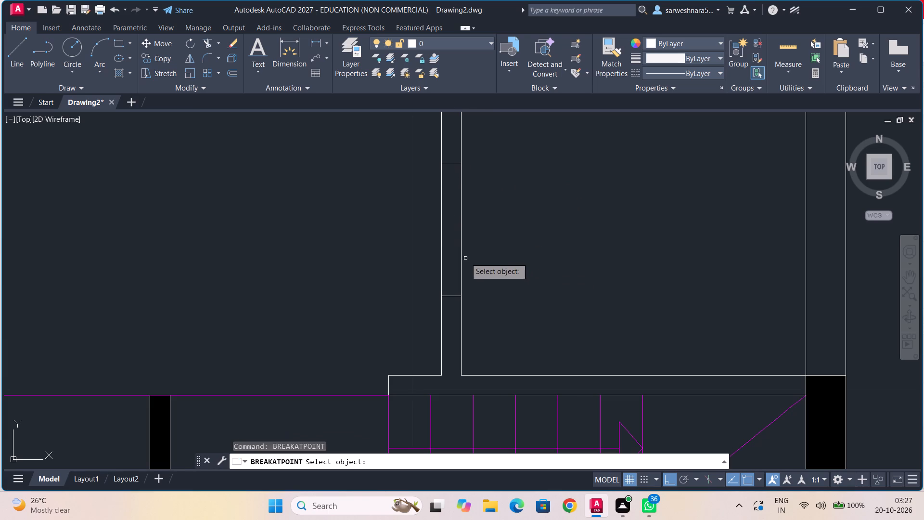
{"action": "left_click", "coordinate": [461, 255]}
{"action": "left_click", "coordinate": [461, 292]}
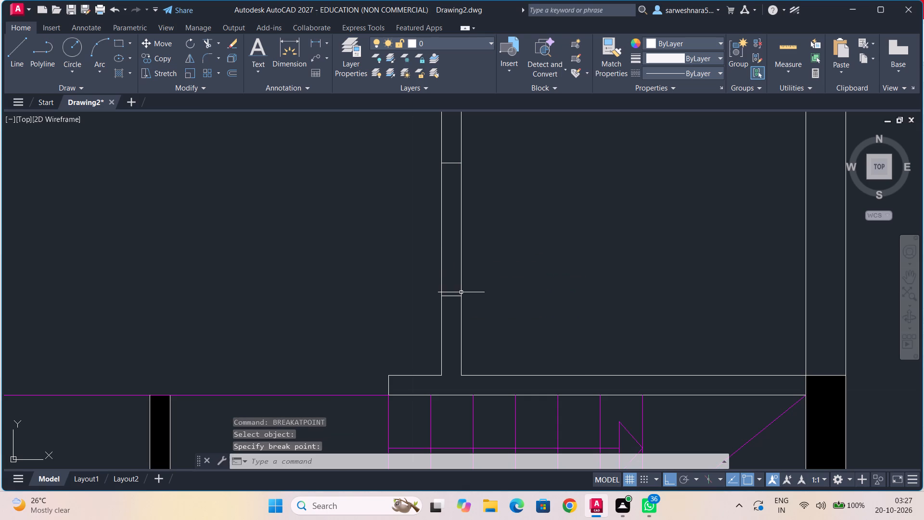
Break the west line of that same wall at the north and south ends of the opening.
{"action": "key", "text": "b"}
{"action": "type", "text": "re"}
{"action": "left_click", "coordinate": [518, 265]}
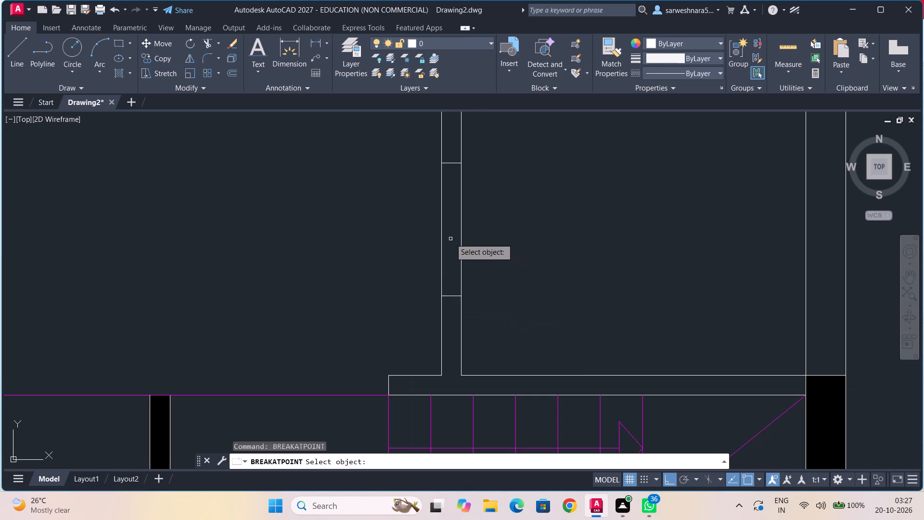
{"action": "left_click", "coordinate": [442, 233]}
{"action": "left_click", "coordinate": [443, 166]}
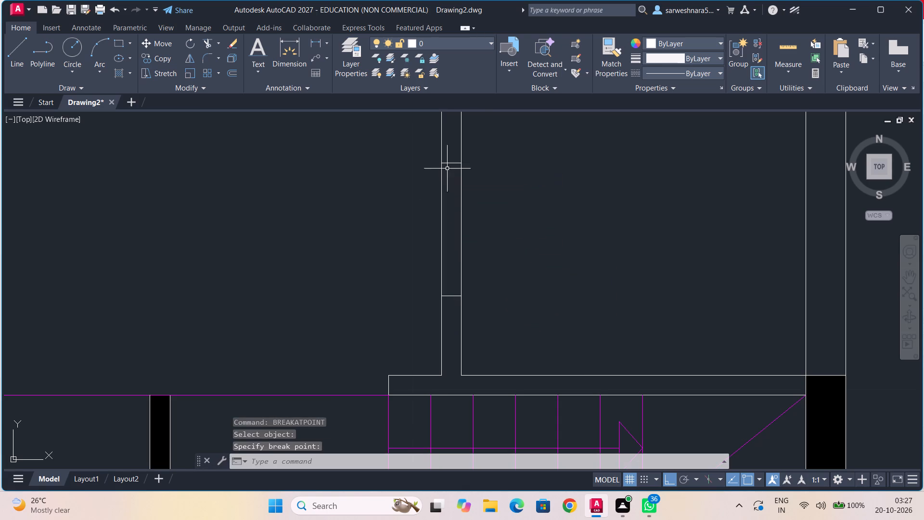
{"action": "key", "text": "b"}
{"action": "key", "text": "r"}
{"action": "key", "text": "e"}
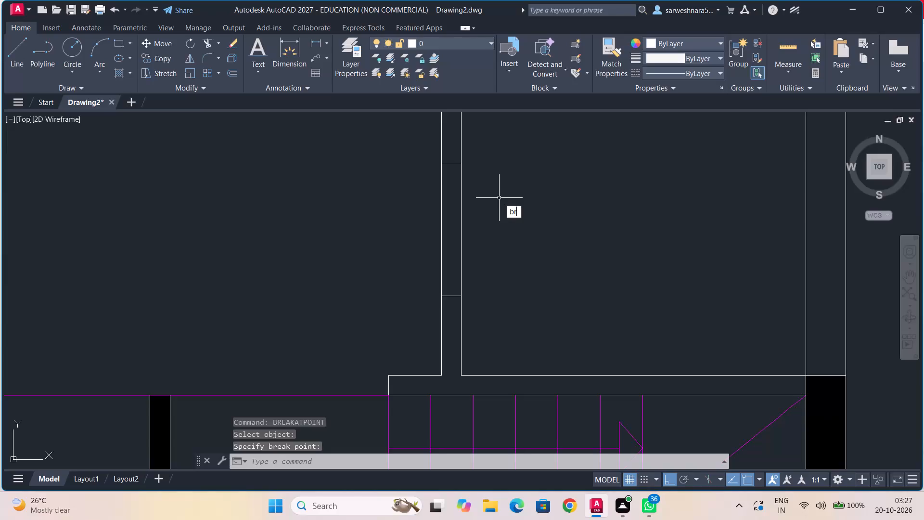
{"action": "left_click", "coordinate": [542, 226]}
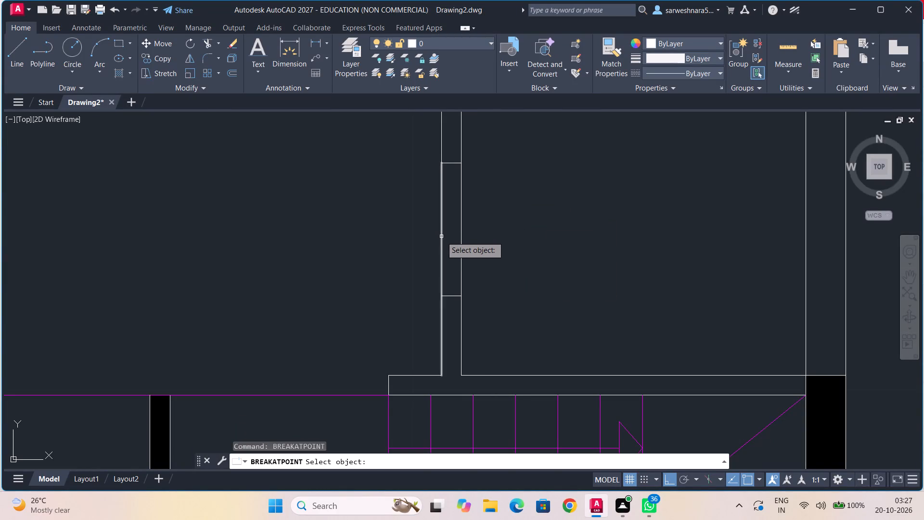
{"action": "left_click", "coordinate": [441, 236]}
{"action": "left_click", "coordinate": [441, 293]}
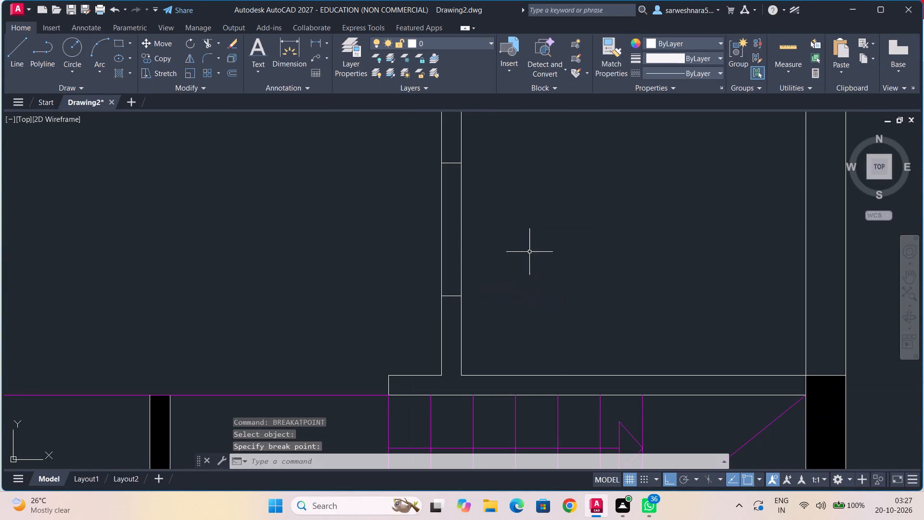
Recolour both vertical lines of that opening, including the short overlapping segment at its northeast corner, to red 205,32,39.
{"action": "left_click", "coordinate": [462, 226]}
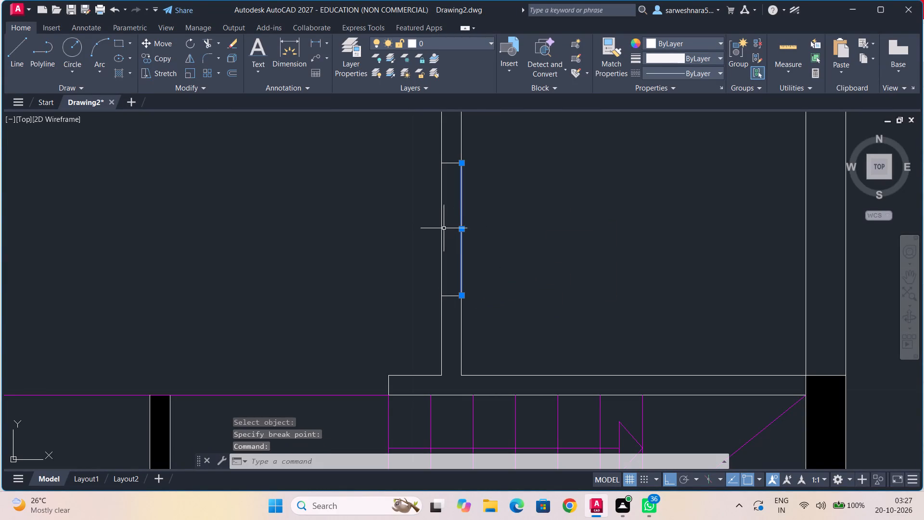
{"action": "left_click", "coordinate": [441, 231]}
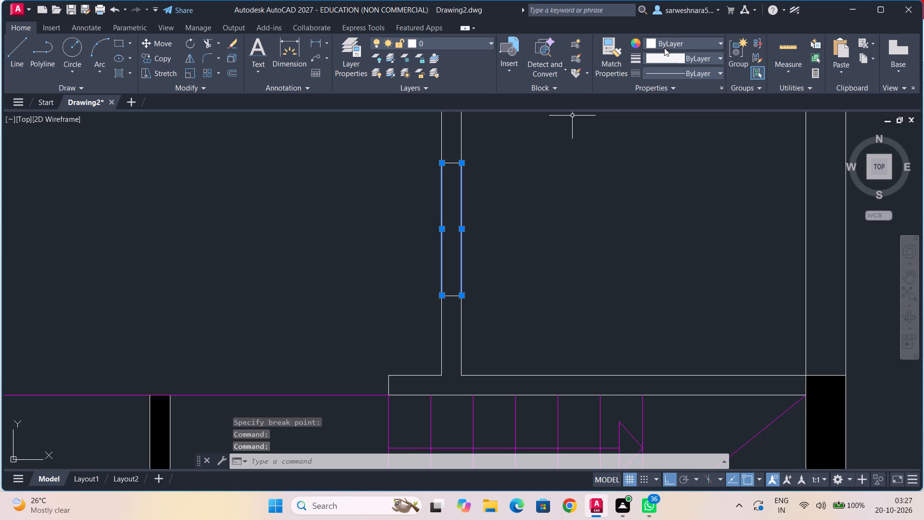
{"action": "left_click", "coordinate": [664, 48]}
{"action": "left_click", "coordinate": [688, 94]}
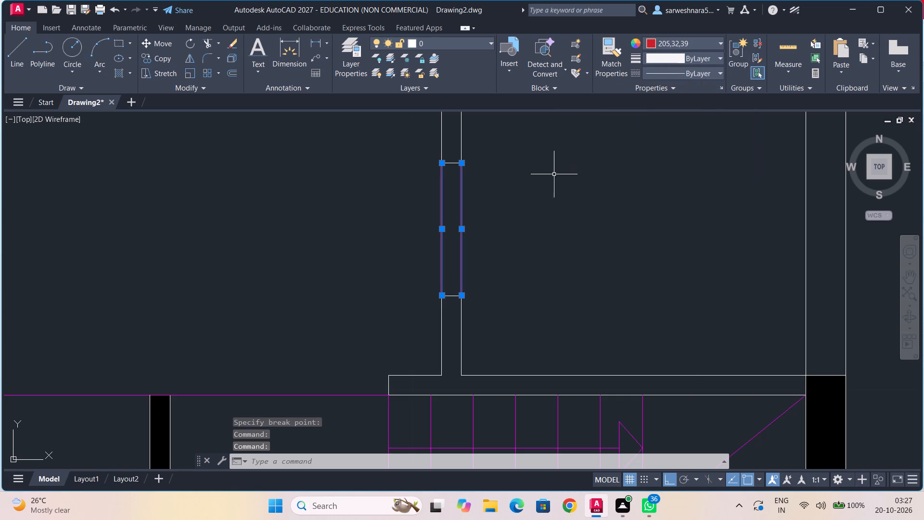
{"action": "key", "text": "Escape"}
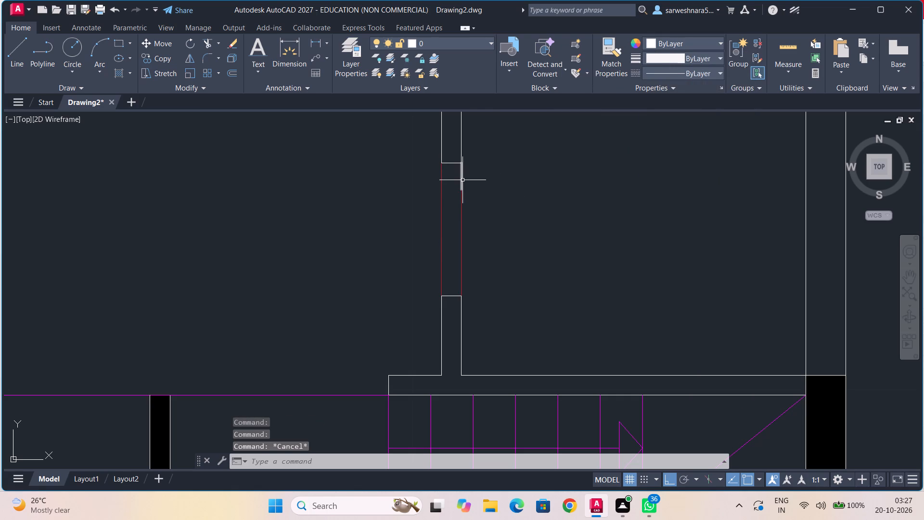
{"action": "left_click", "coordinate": [462, 180]}
{"action": "left_click", "coordinate": [715, 44]}
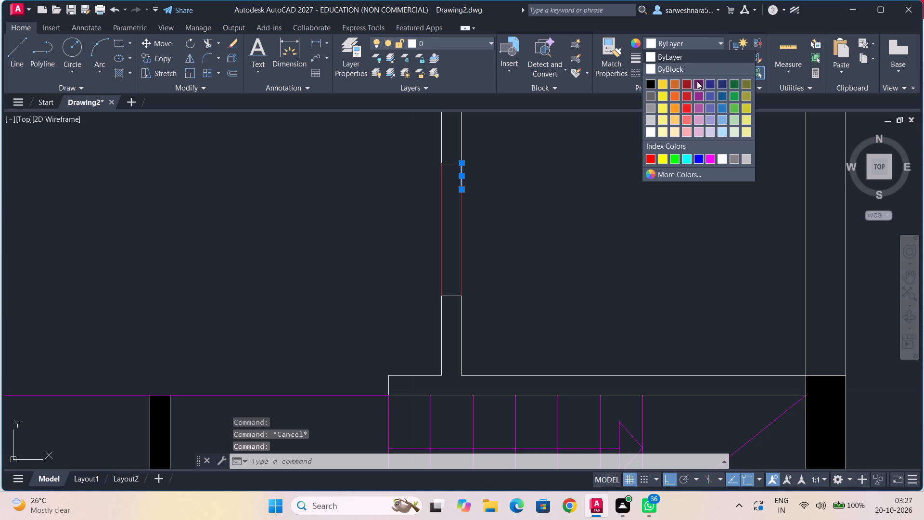
{"action": "left_click", "coordinate": [686, 96]}
{"action": "key", "text": "Escape"}
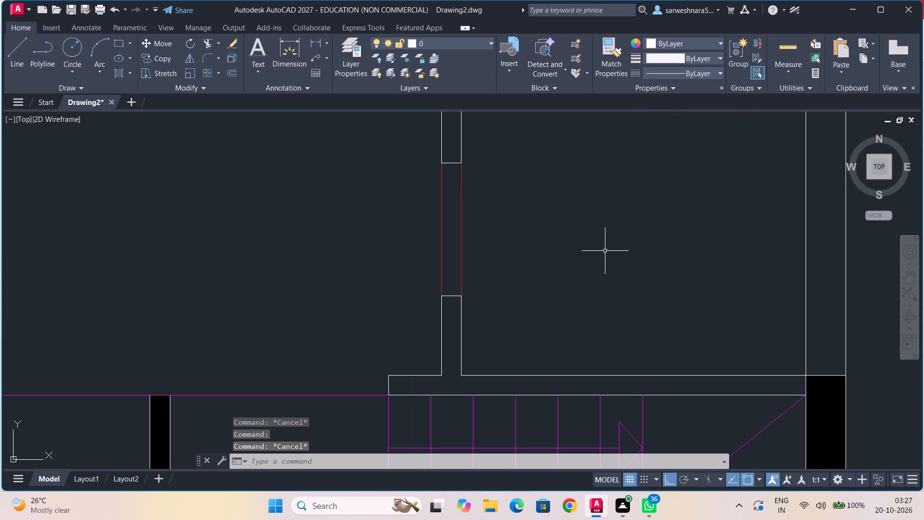
Break the upper line of the plan's south exterior wall at the west and east ends of the wide southeast window.
{"action": "scroll", "coordinate": [605, 251], "scroll_direction": "down", "scroll_amount": 1}
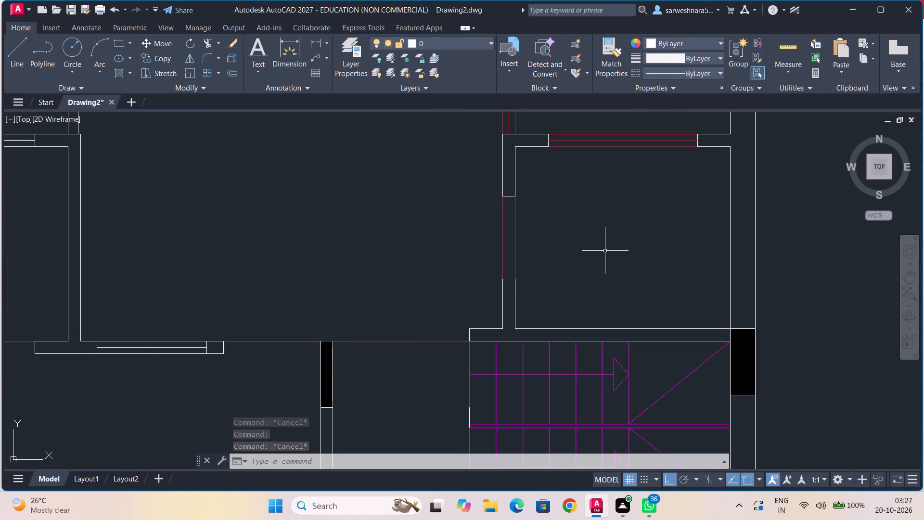
{"action": "scroll", "coordinate": [609, 273], "scroll_direction": "down", "scroll_amount": 2}
{"action": "middle_click_drag", "start_coordinate": [626, 294], "coordinate": [645, 184]}
{"action": "scroll", "coordinate": [626, 294], "scroll_direction": "up", "scroll_amount": 1}
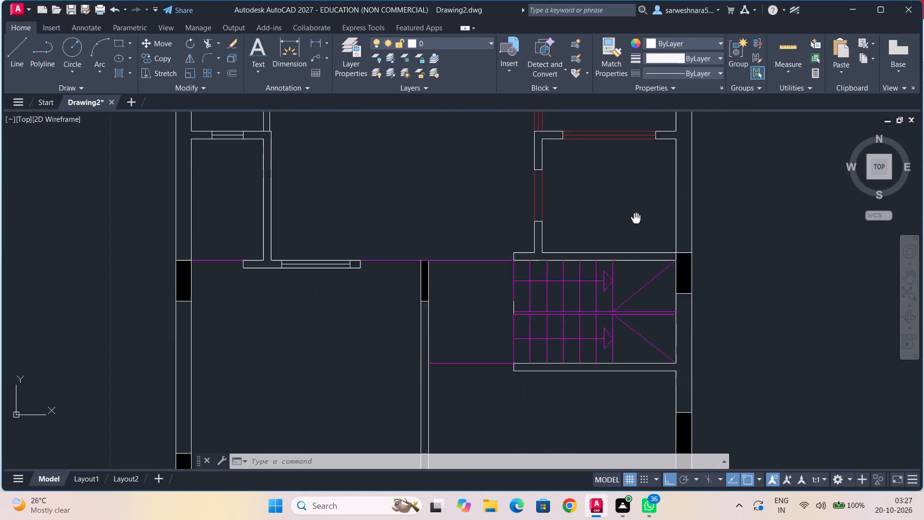
{"action": "middle_click_drag", "start_coordinate": [645, 184], "coordinate": [650, 160]}
{"action": "middle_click_drag", "start_coordinate": [630, 302], "coordinate": [634, 200]}
{"action": "middle_click_drag", "start_coordinate": [625, 282], "coordinate": [646, 190]}
{"action": "scroll", "coordinate": [585, 279], "scroll_direction": "up", "scroll_amount": 1}
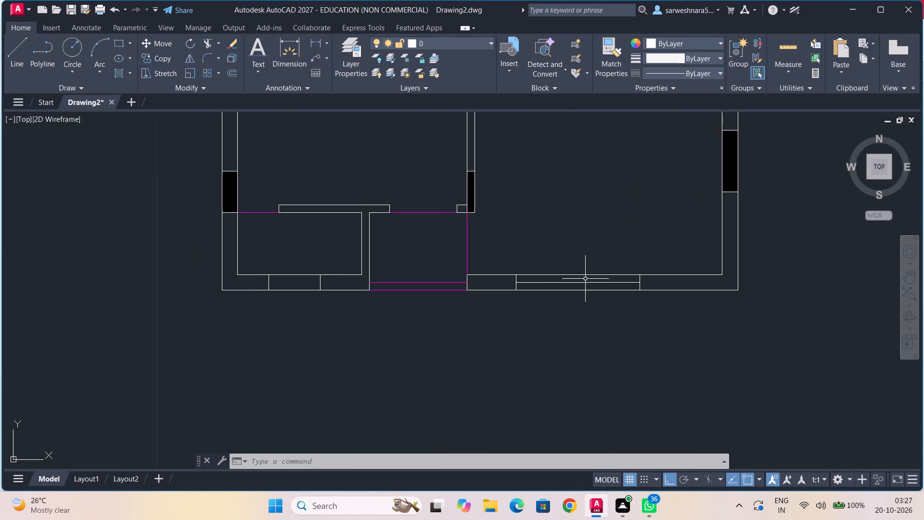
{"action": "scroll", "coordinate": [585, 279], "scroll_direction": "up", "scroll_amount": 1}
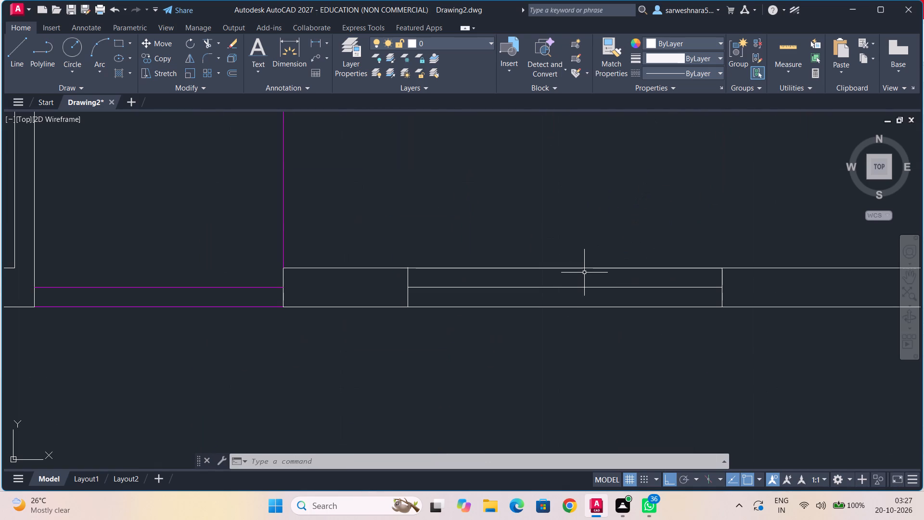
{"action": "scroll", "coordinate": [584, 273], "scroll_direction": "up", "scroll_amount": 1}
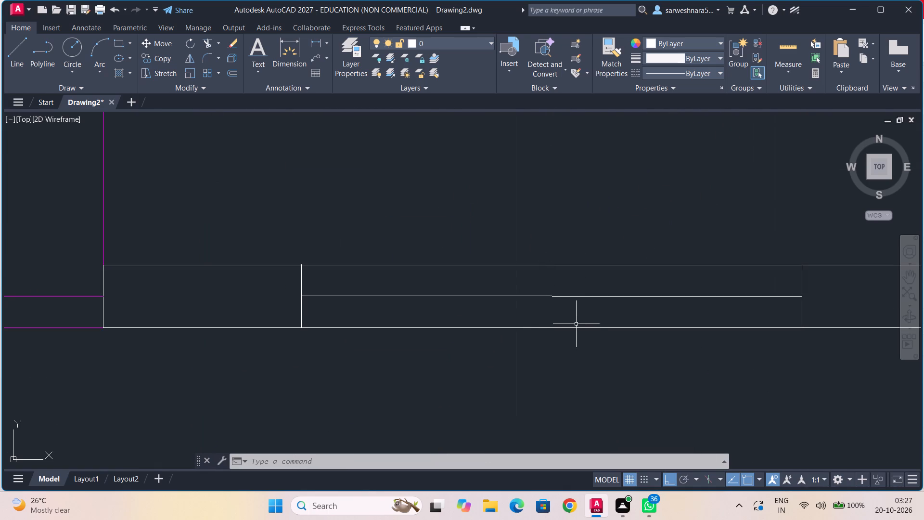
{"action": "type", "text": "bre"}
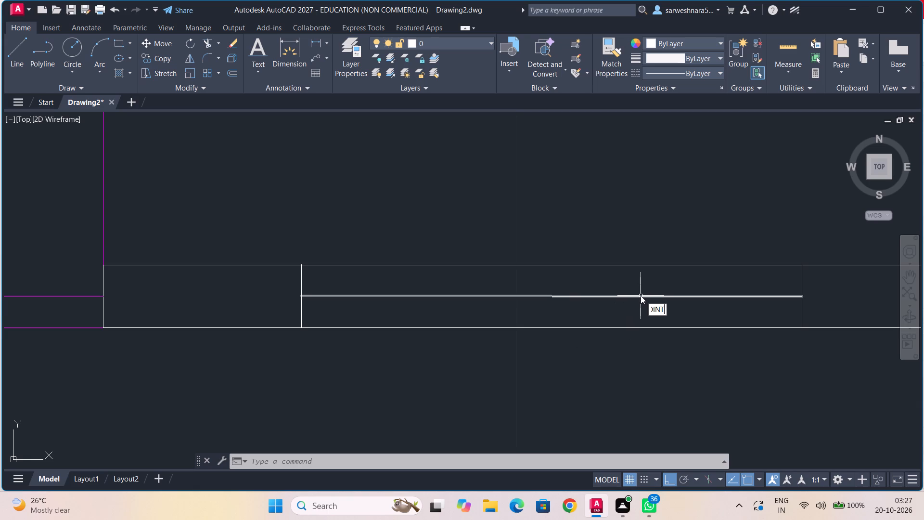
{"action": "left_click", "coordinate": [680, 319]}
{"action": "left_click", "coordinate": [615, 264]}
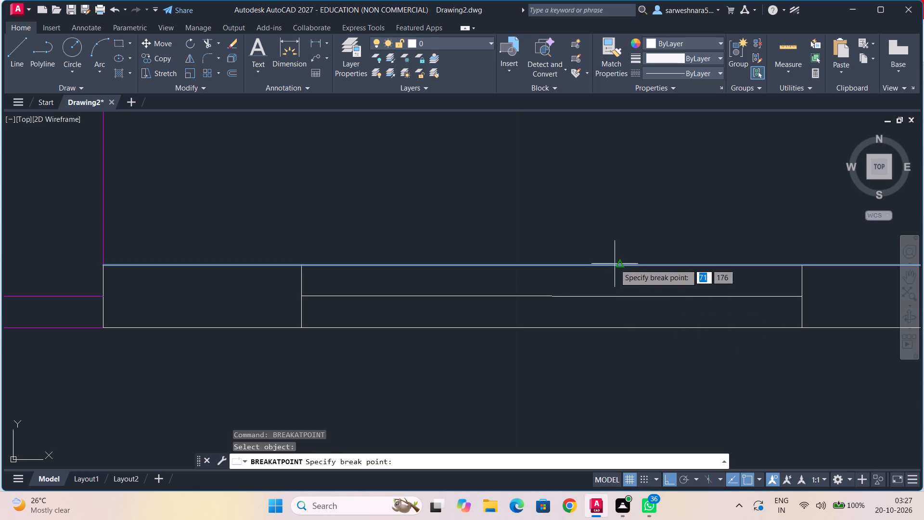
{"action": "left_click", "coordinate": [302, 266]}
{"action": "type", "text": "bre"}
{"action": "left_click", "coordinate": [520, 290]}
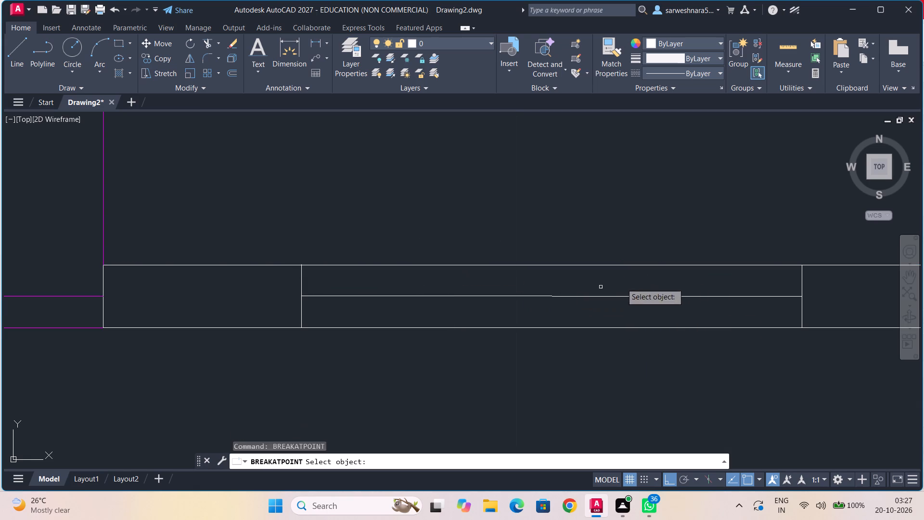
{"action": "left_click", "coordinate": [659, 264]}
{"action": "left_click", "coordinate": [802, 266]}
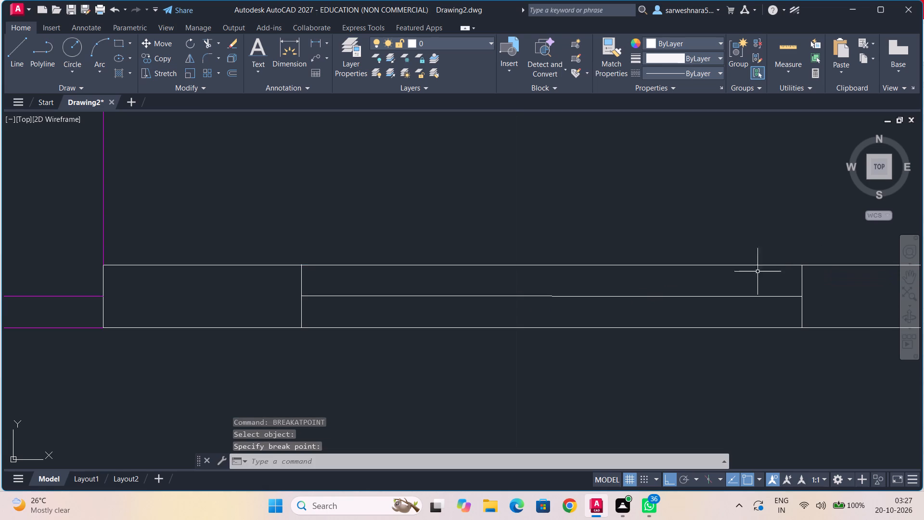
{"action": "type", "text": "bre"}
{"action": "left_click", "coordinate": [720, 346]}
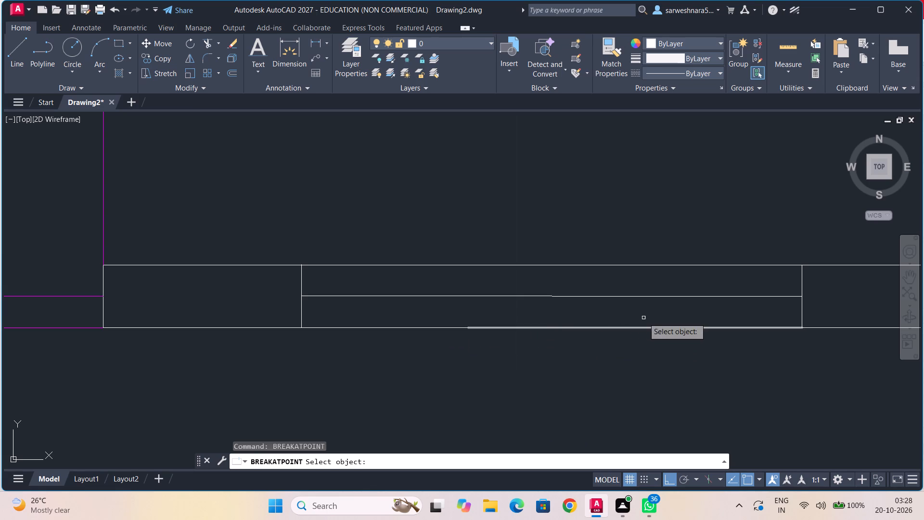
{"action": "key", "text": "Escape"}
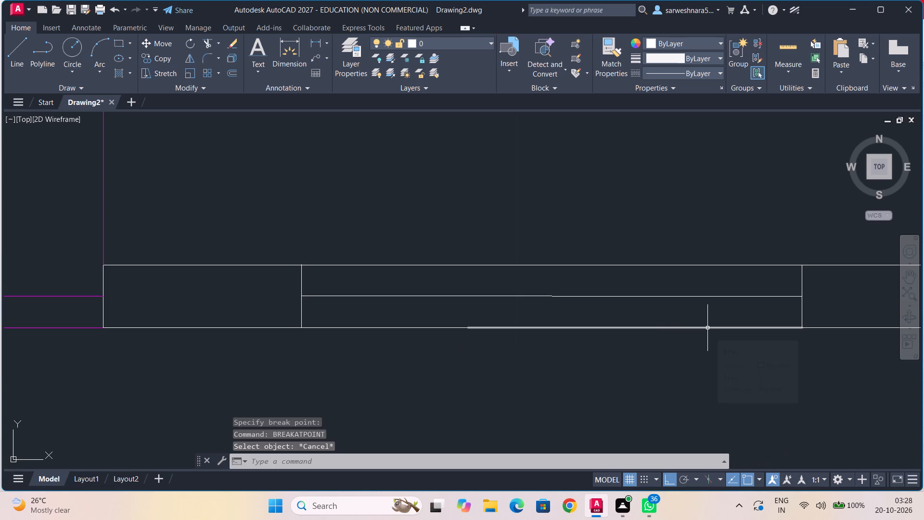
Recolour the upper, middle and lower lines of the wide southeast window to red 205,32,39.
{"action": "left_click", "coordinate": [707, 328]}
{"action": "left_click", "coordinate": [450, 328]}
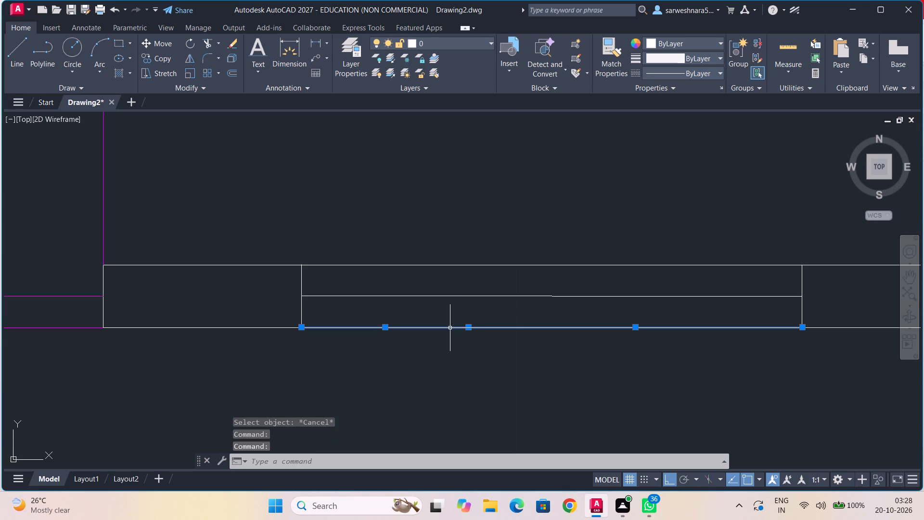
{"action": "left_click", "coordinate": [472, 297]}
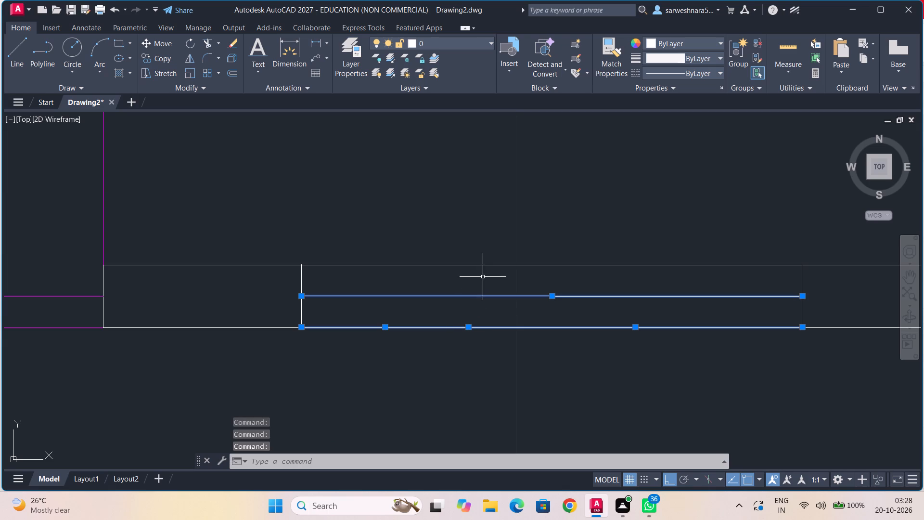
{"action": "left_click", "coordinate": [487, 265]}
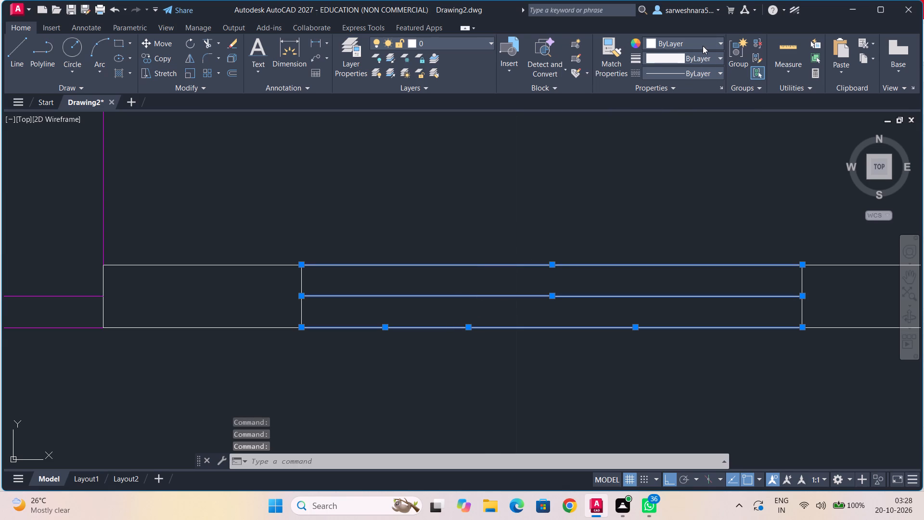
{"action": "left_click", "coordinate": [703, 46]}
{"action": "left_click", "coordinate": [687, 92]}
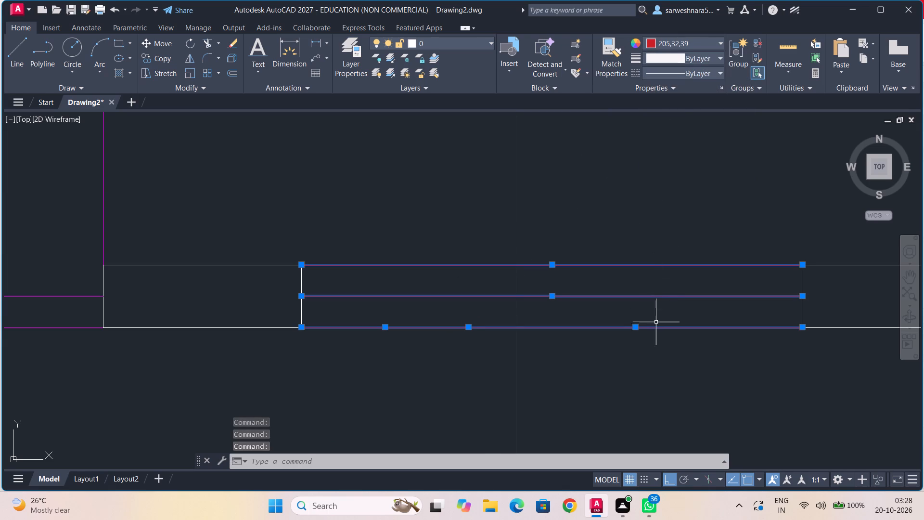
{"action": "key", "text": "Escape"}
Draw a horizontal centre line across the small southwest window in the south exterior wall, between the midpoints of its two jambs.
{"action": "scroll", "coordinate": [572, 381], "scroll_direction": "down", "scroll_amount": 2}
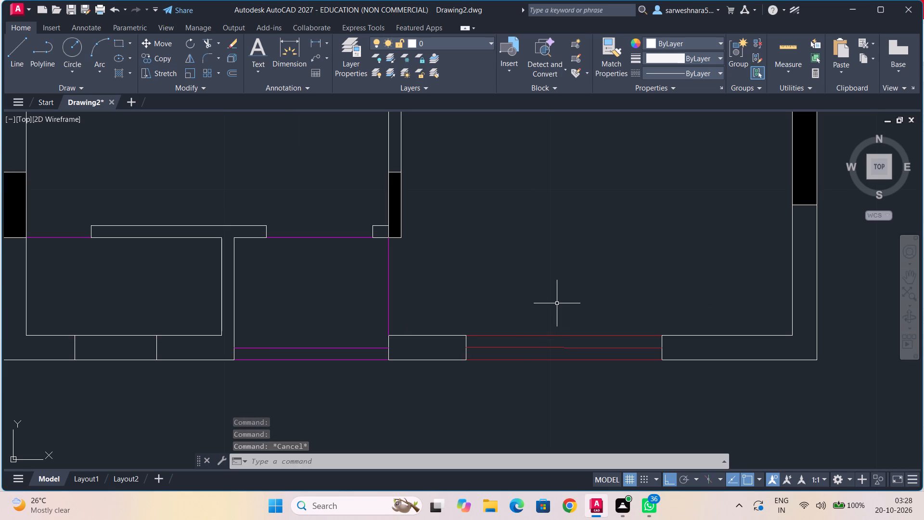
{"action": "scroll", "coordinate": [324, 330], "scroll_direction": "down", "scroll_amount": 1}
{"action": "middle_click_drag", "start_coordinate": [321, 329], "coordinate": [519, 328]}
{"action": "scroll", "coordinate": [445, 323], "scroll_direction": "up", "scroll_amount": 1}
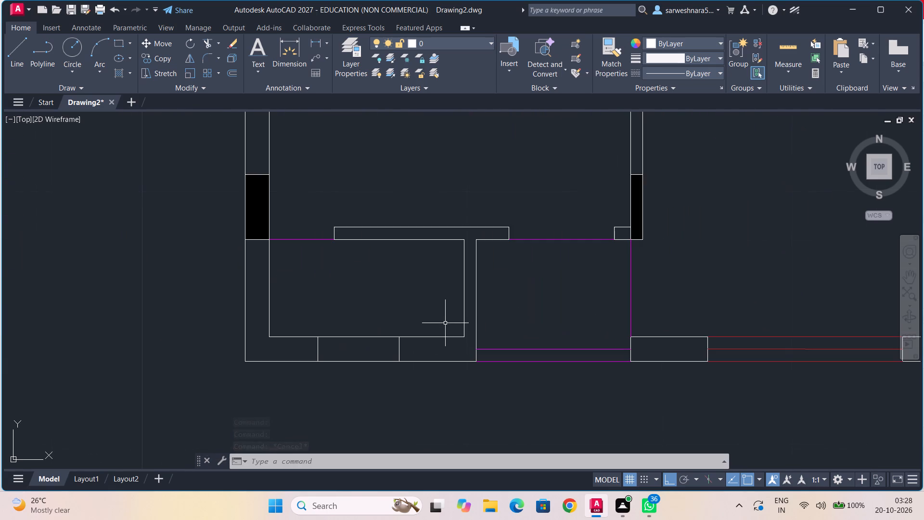
{"action": "scroll", "coordinate": [411, 328], "scroll_direction": "up", "scroll_amount": 2}
{"action": "middle_click_drag", "start_coordinate": [411, 328], "coordinate": [469, 296]}
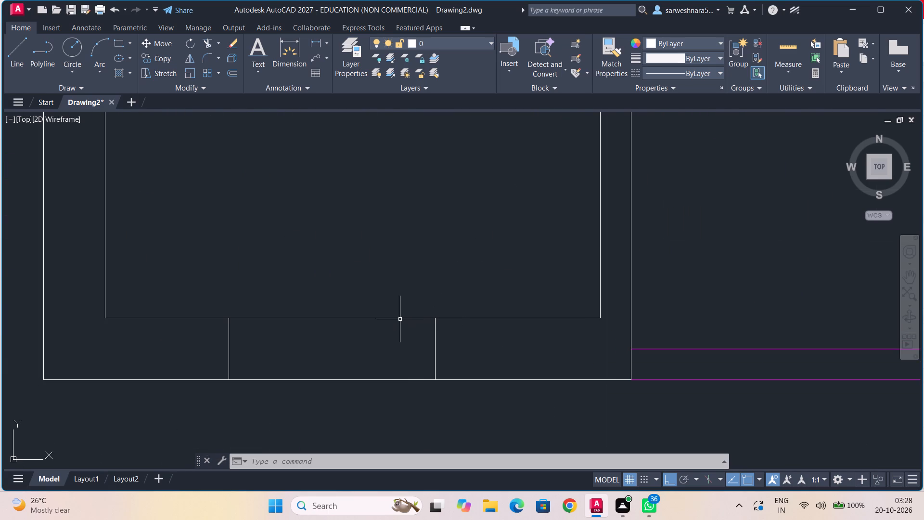
{"action": "scroll", "coordinate": [402, 318], "scroll_direction": "down", "scroll_amount": 4}
{"action": "middle_click_drag", "start_coordinate": [555, 287], "coordinate": [537, 372]}
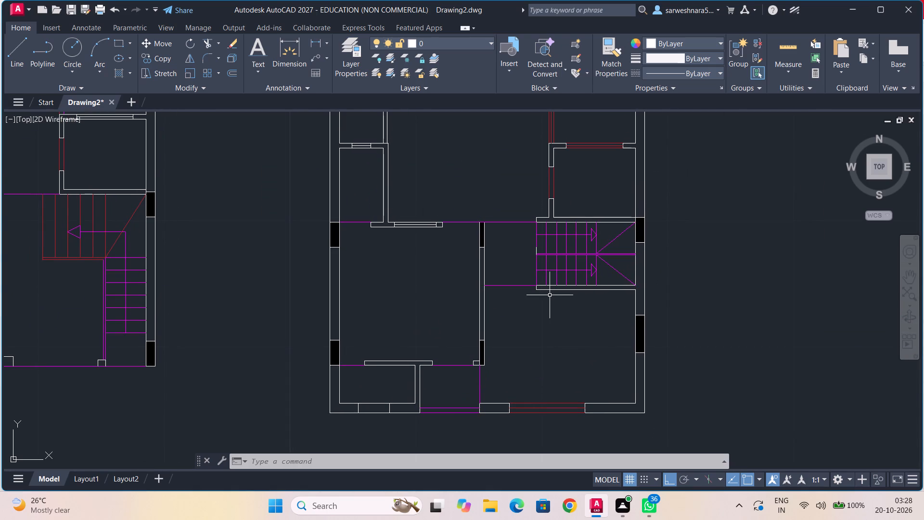
{"action": "scroll", "coordinate": [398, 422], "scroll_direction": "up", "scroll_amount": 2}
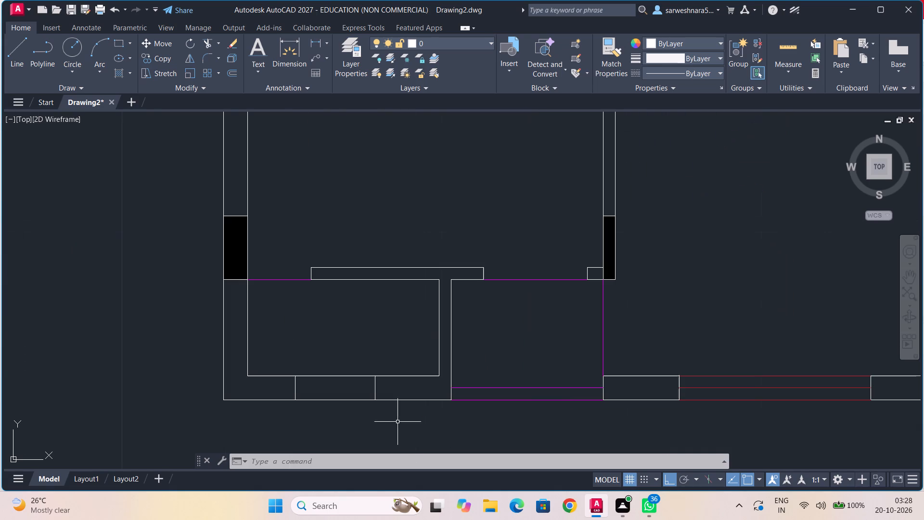
{"action": "left_click_drag", "start_coordinate": [19, 54], "coordinate": [26, 66]}
{"action": "left_click", "coordinate": [296, 389]}
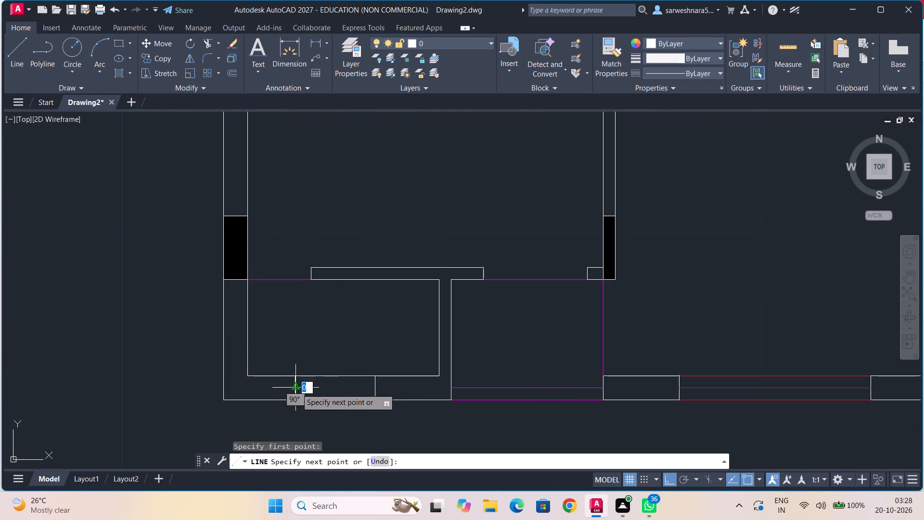
{"action": "left_click", "coordinate": [376, 390]}
{"action": "key", "text": "Escape"}
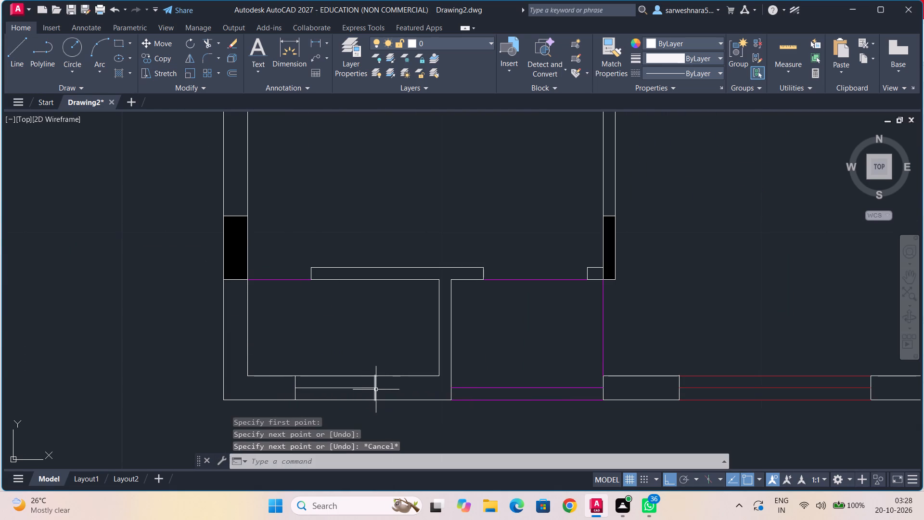
Break the lower line of the south exterior wall at the west end of the small southwest window.
{"action": "scroll", "coordinate": [361, 391], "scroll_direction": "up", "scroll_amount": 2}
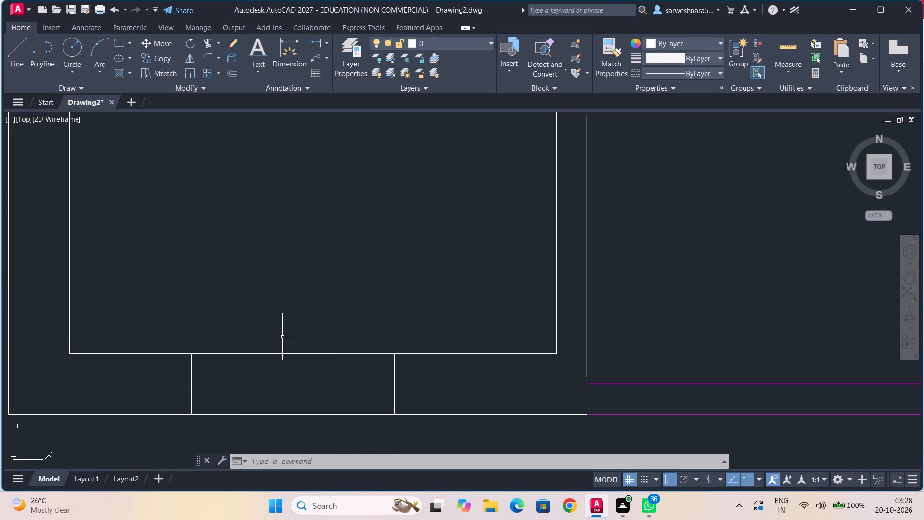
{"action": "type", "text": "bre"}
{"action": "left_click", "coordinate": [338, 360]}
{"action": "left_click", "coordinate": [214, 415]}
{"action": "left_click", "coordinate": [191, 414]}
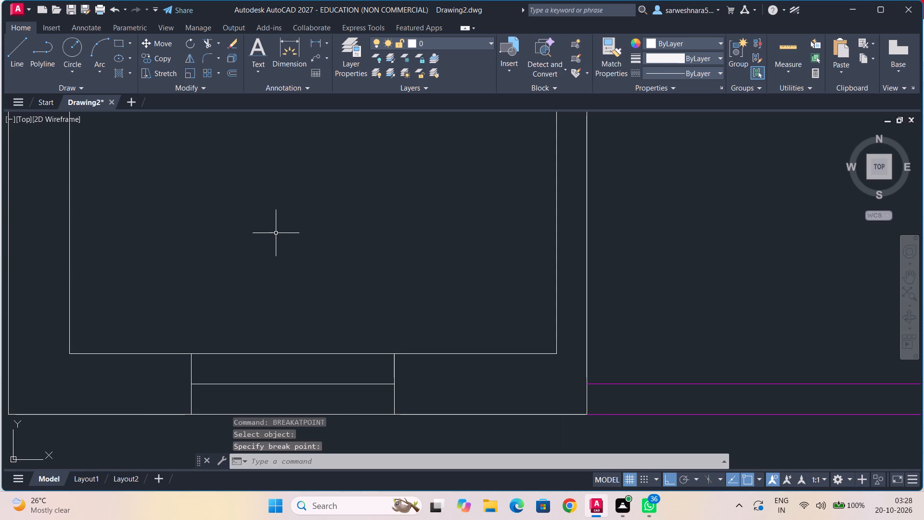
Break the upper line of that wall at the east and west ends of the small southwest window.
{"action": "type", "text": "bre"}
{"action": "left_click", "coordinate": [315, 261]}
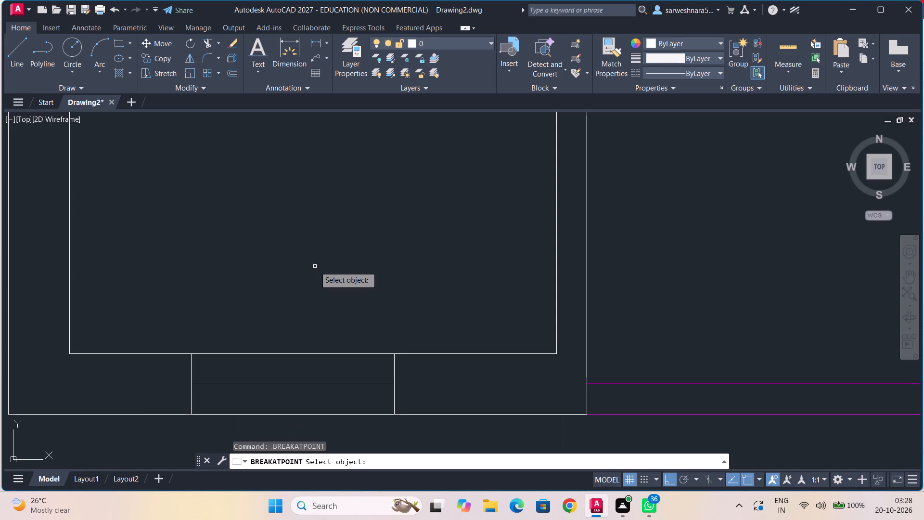
{"action": "left_click", "coordinate": [288, 354]}
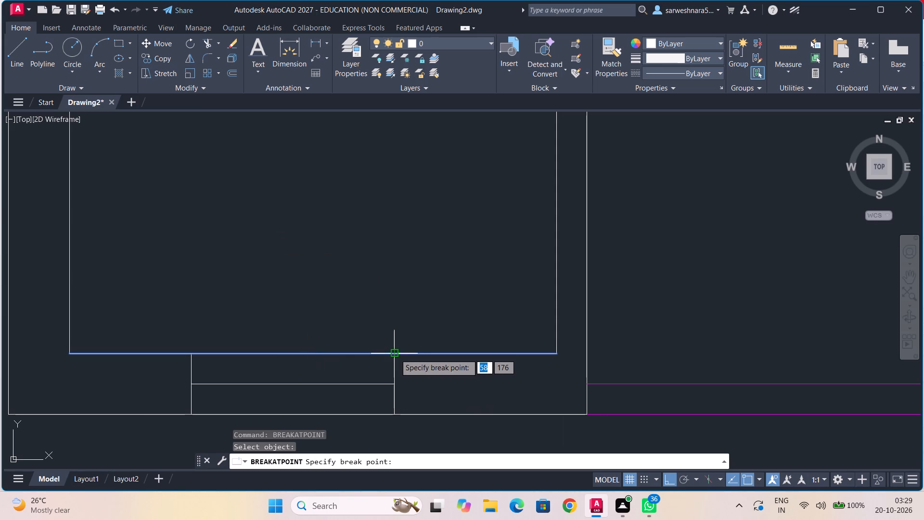
{"action": "left_click", "coordinate": [395, 354]}
{"action": "type", "text": "bre"}
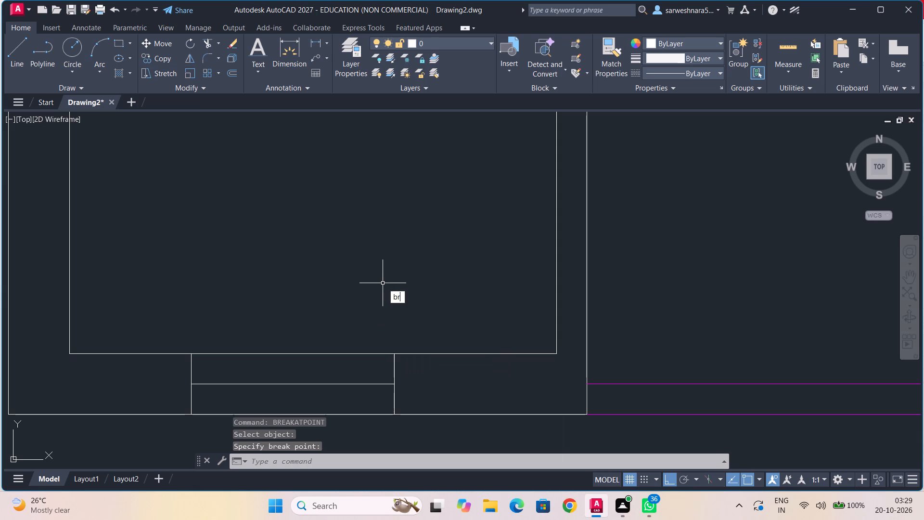
{"action": "left_click", "coordinate": [425, 306]}
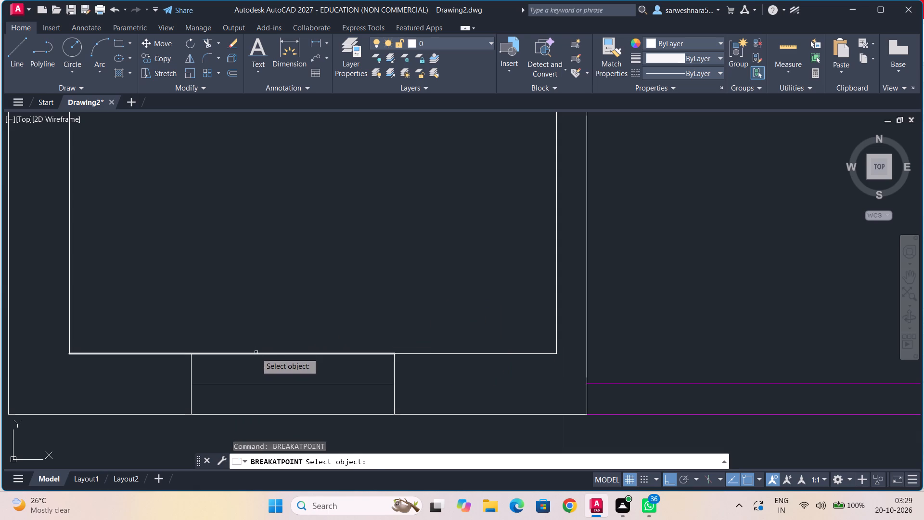
{"action": "left_click", "coordinate": [256, 352]}
{"action": "left_click", "coordinate": [193, 357]}
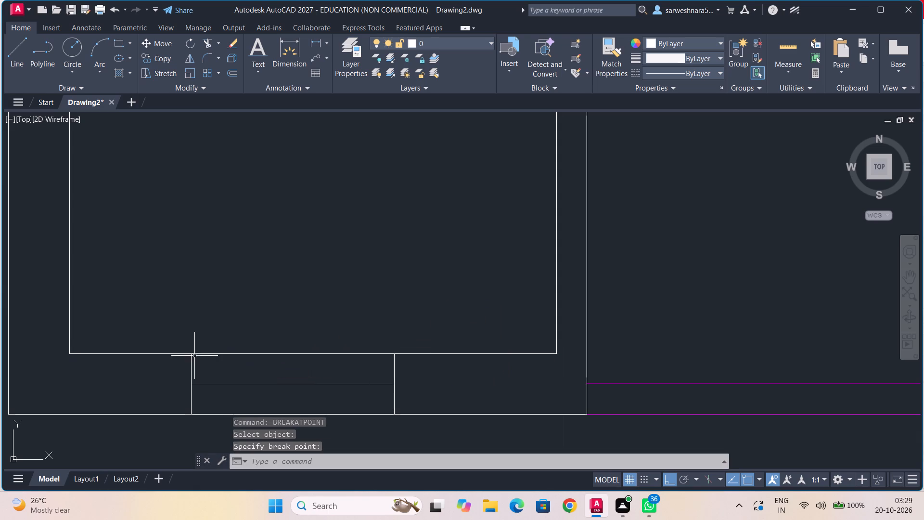
{"action": "key", "text": "Escape"}
Recolour the upper, middle and lower lines of the small southwest window to red 205,32,39.
{"action": "left_click", "coordinate": [285, 353]}
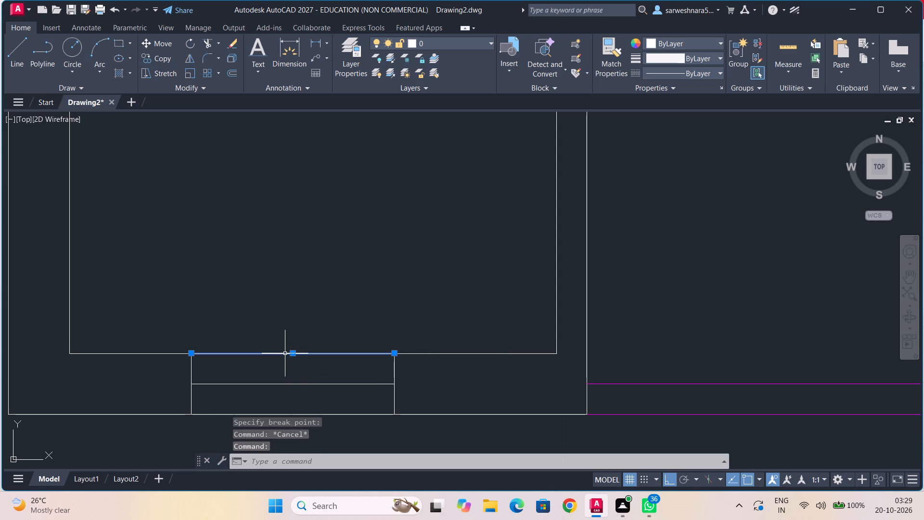
{"action": "left_click", "coordinate": [289, 384]}
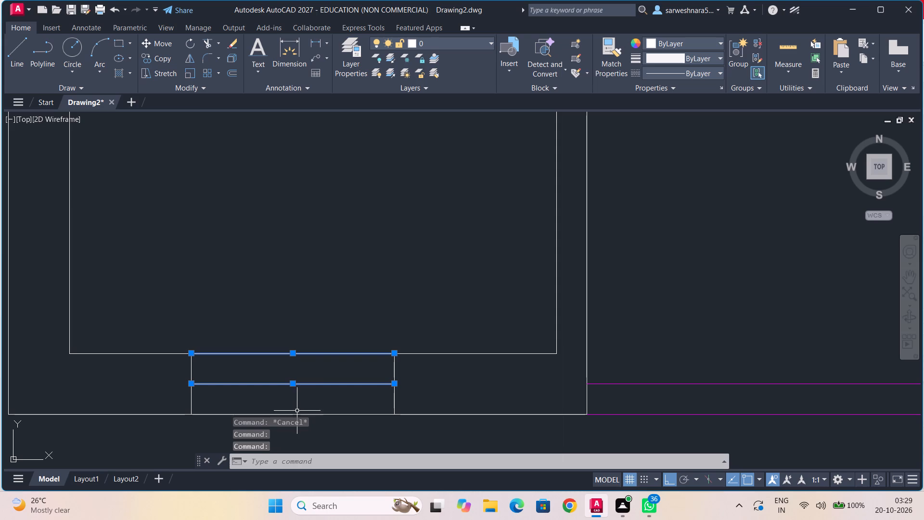
{"action": "left_click", "coordinate": [297, 414]}
{"action": "left_click", "coordinate": [218, 415]}
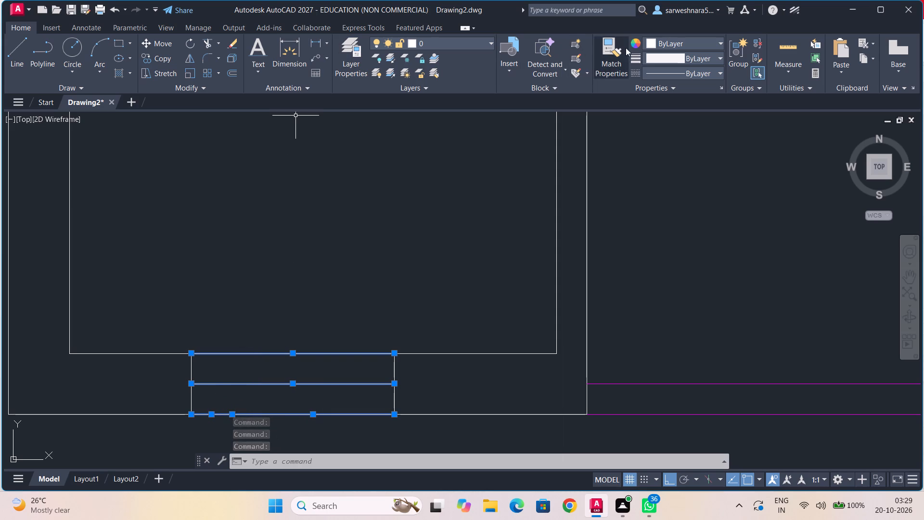
{"action": "left_click", "coordinate": [673, 46]}
{"action": "left_click", "coordinate": [685, 97]}
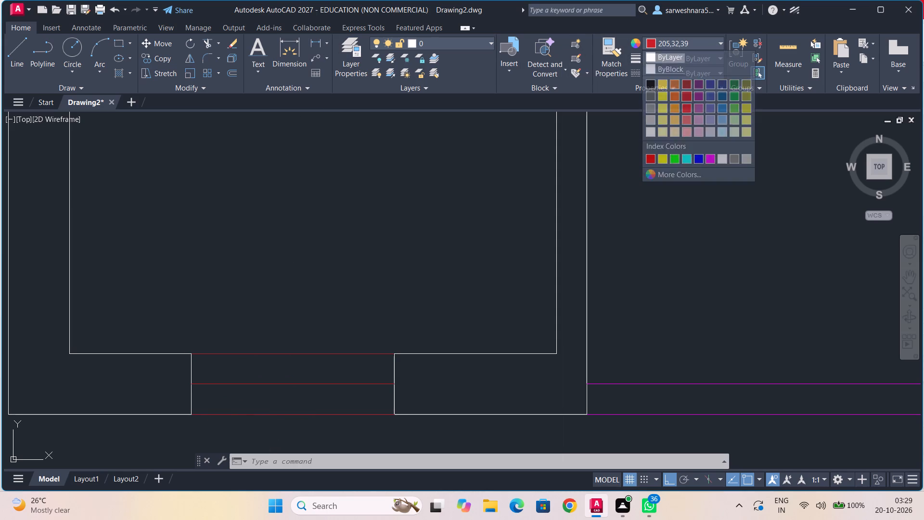
{"action": "key", "text": "Escape"}
Break the lower line of the short wall north of the large west room at the west and east ends of its window.
{"action": "scroll", "coordinate": [356, 269], "scroll_direction": "down", "scroll_amount": 2}
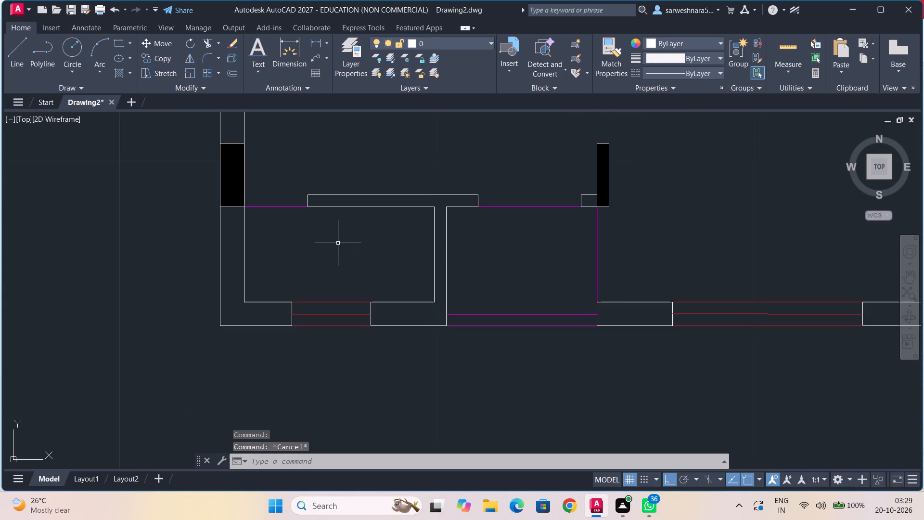
{"action": "middle_click_drag", "start_coordinate": [338, 243], "coordinate": [346, 351]}
{"action": "scroll", "coordinate": [377, 229], "scroll_direction": "down", "scroll_amount": 2}
{"action": "middle_click_drag", "start_coordinate": [377, 229], "coordinate": [379, 348]}
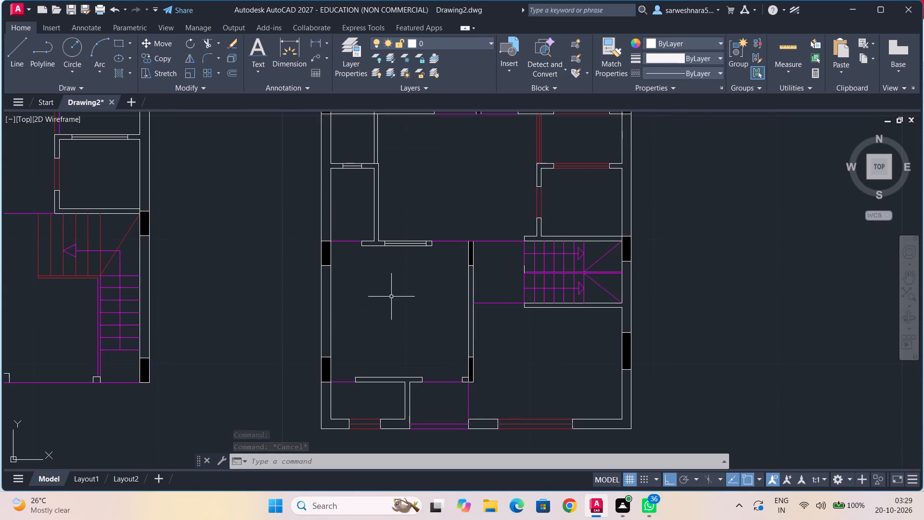
{"action": "scroll", "coordinate": [396, 280], "scroll_direction": "up", "scroll_amount": 2}
{"action": "middle_click_drag", "start_coordinate": [402, 253], "coordinate": [370, 347]}
{"action": "scroll", "coordinate": [369, 347], "scroll_direction": "up", "scroll_amount": 1}
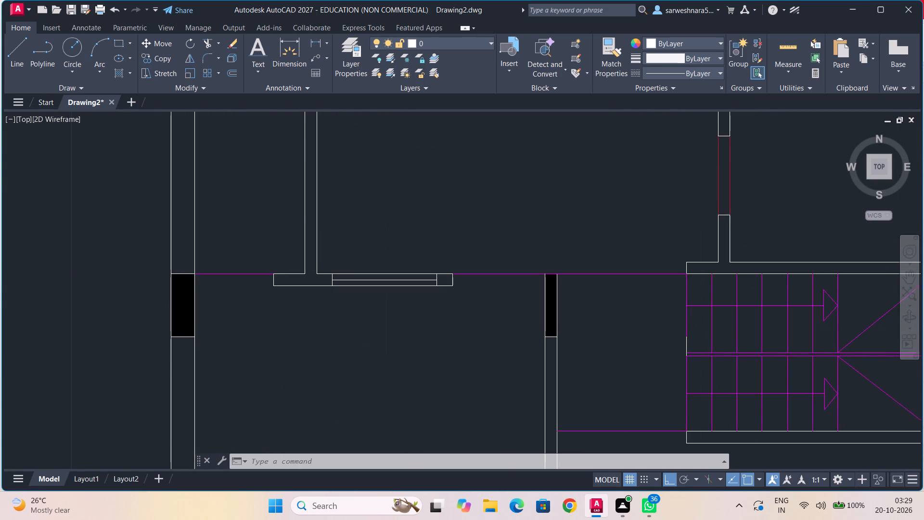
{"action": "scroll", "coordinate": [369, 347], "scroll_direction": "up", "scroll_amount": 1}
{"action": "middle_click_drag", "start_coordinate": [374, 256], "coordinate": [368, 327]}
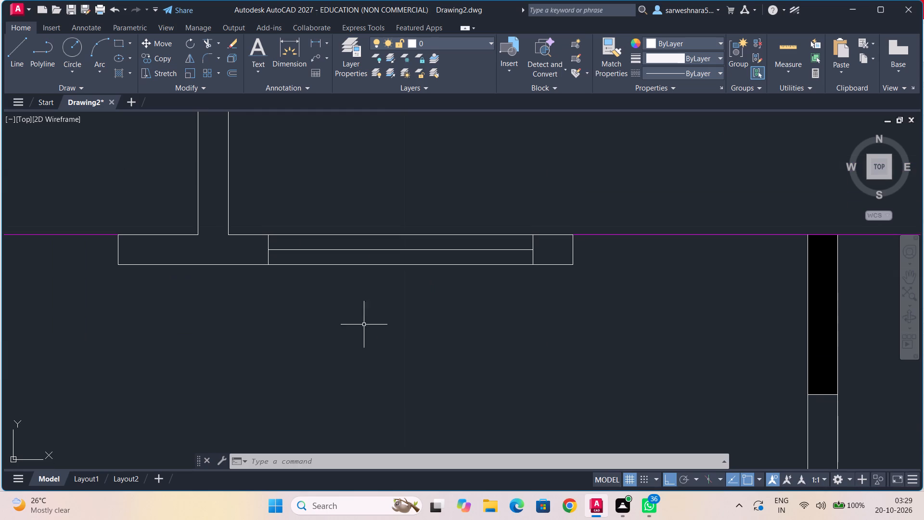
{"action": "scroll", "coordinate": [366, 303], "scroll_direction": "up", "scroll_amount": 1}
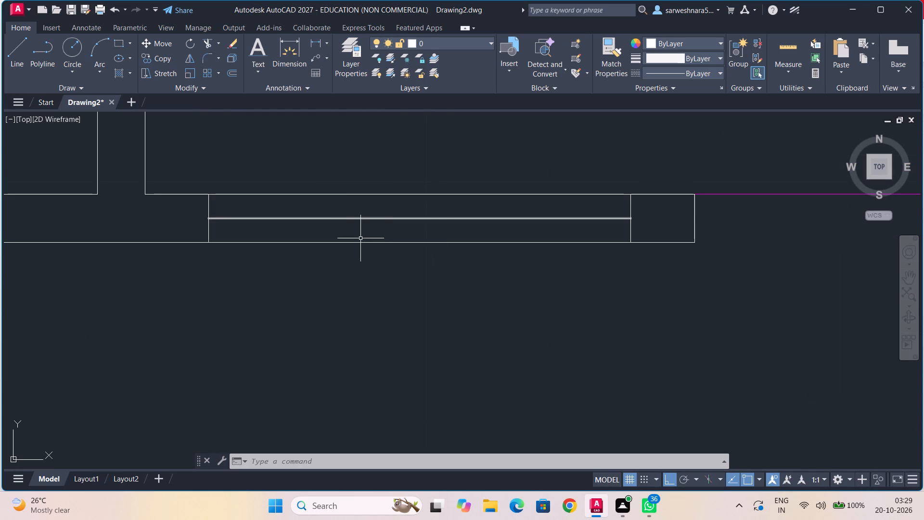
{"action": "type", "text": "bre"}
{"action": "left_click", "coordinate": [461, 257]}
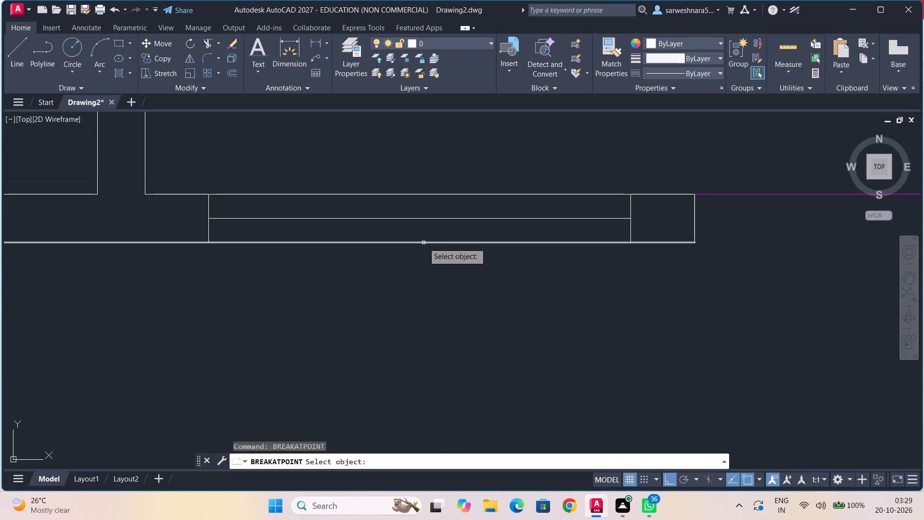
{"action": "left_click", "coordinate": [423, 243]}
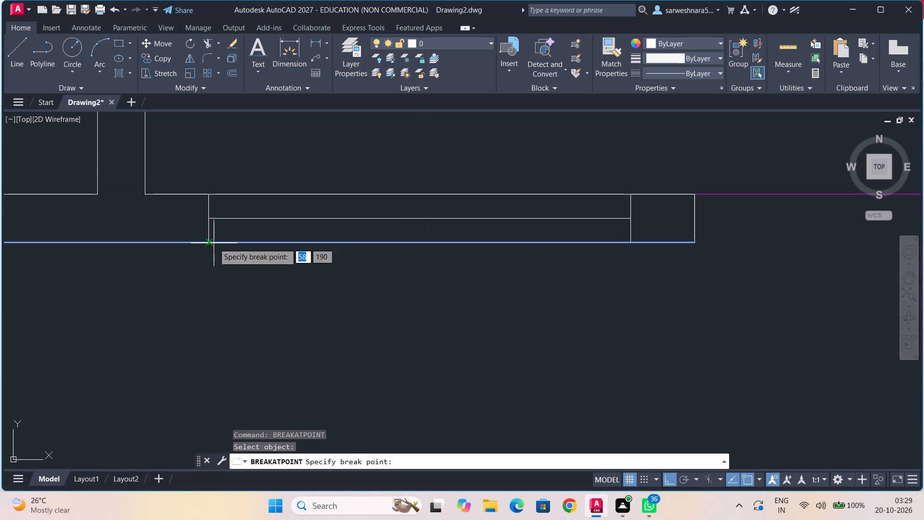
{"action": "left_click", "coordinate": [211, 243]}
{"action": "type", "text": "bre"}
{"action": "left_click", "coordinate": [363, 346]}
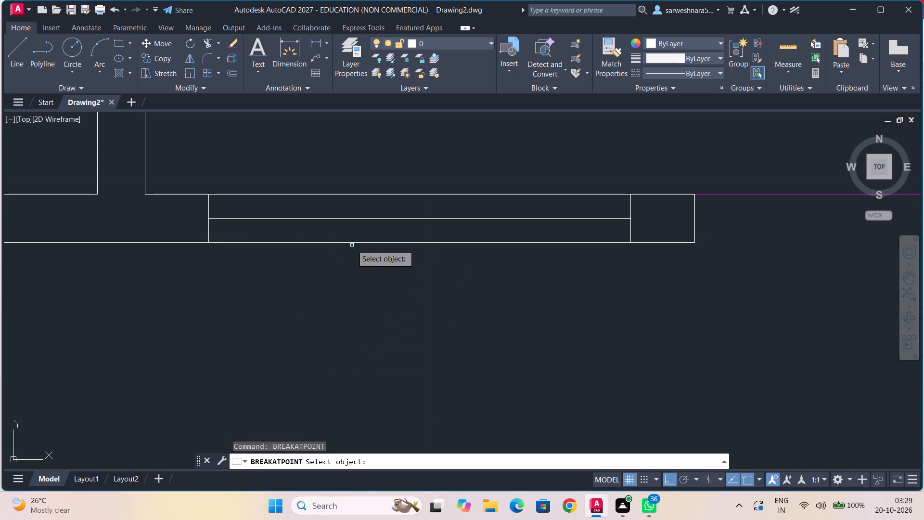
{"action": "left_click", "coordinate": [351, 240]}
{"action": "left_click", "coordinate": [427, 241]}
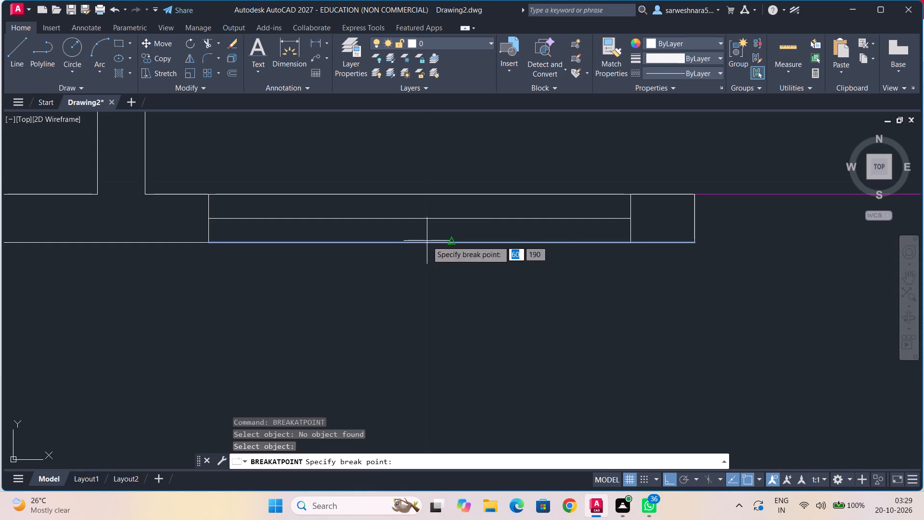
{"action": "left_click", "coordinate": [629, 242]}
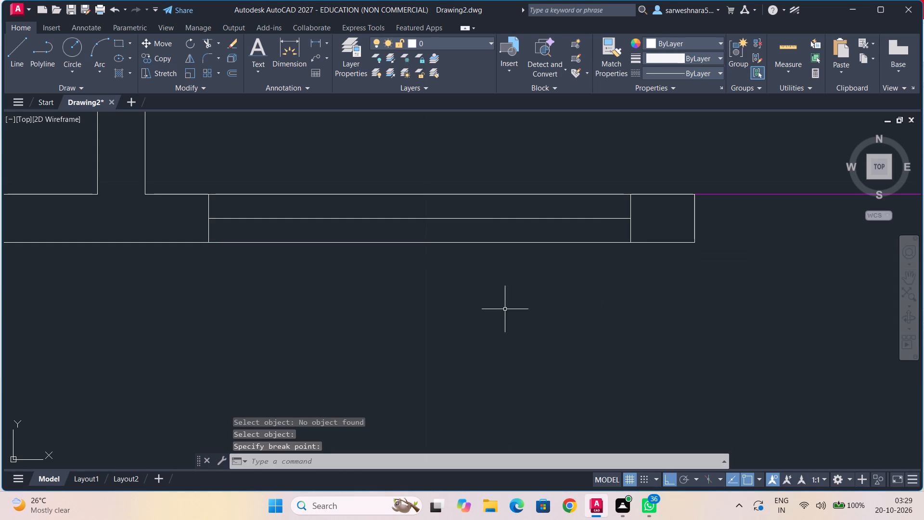
Recolour the upper, middle and lower lines of the window in the short wall to red 205,32,39.
{"action": "key", "text": "Escape"}
{"action": "left_click", "coordinate": [483, 243]}
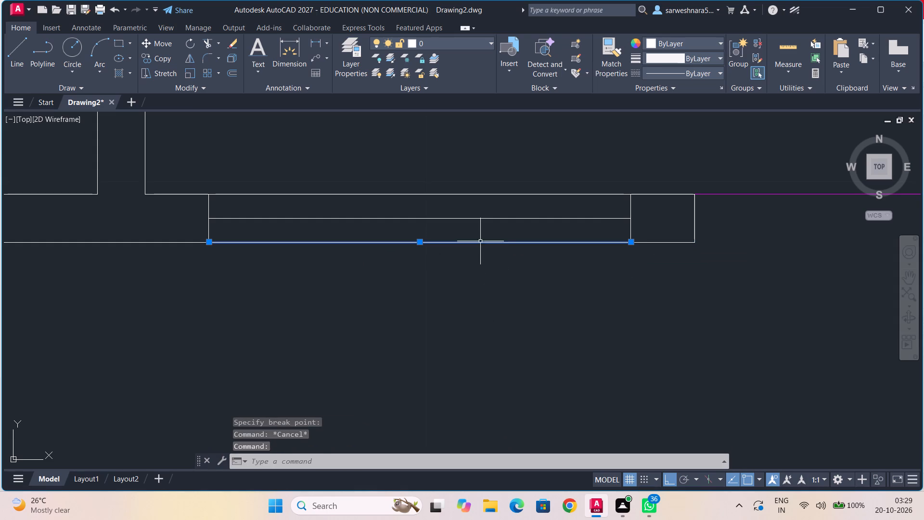
{"action": "left_click", "coordinate": [477, 215]}
{"action": "left_click", "coordinate": [480, 219]}
{"action": "left_click", "coordinate": [480, 219]}
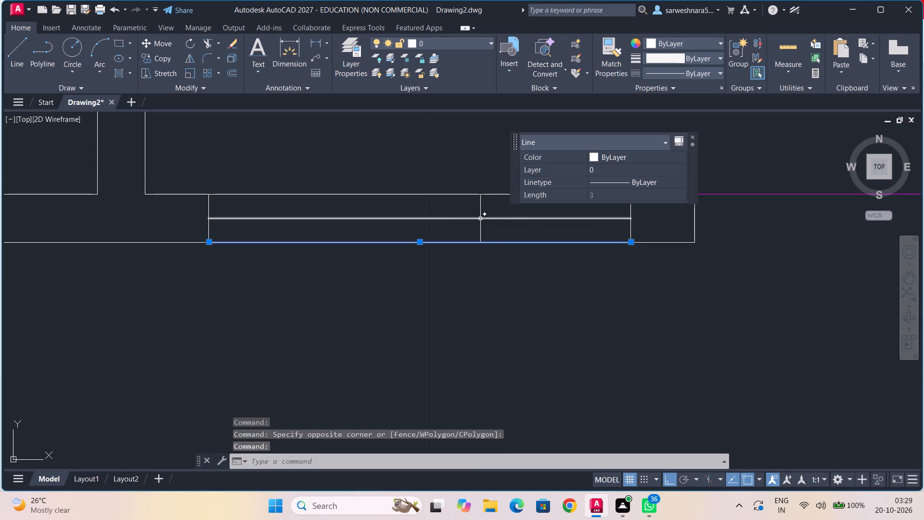
{"action": "left_click", "coordinate": [480, 220]}
{"action": "left_click", "coordinate": [476, 194]}
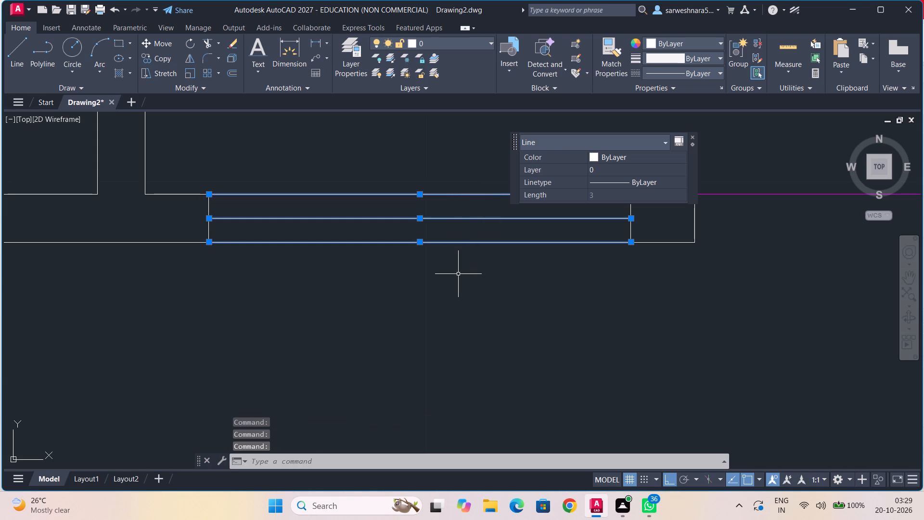
{"action": "left_click", "coordinate": [676, 45]}
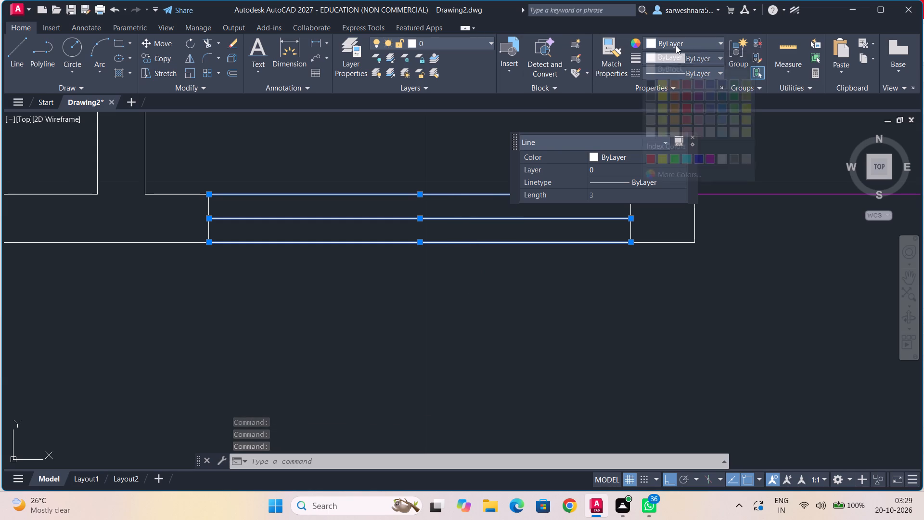
{"action": "left_click", "coordinate": [685, 92]}
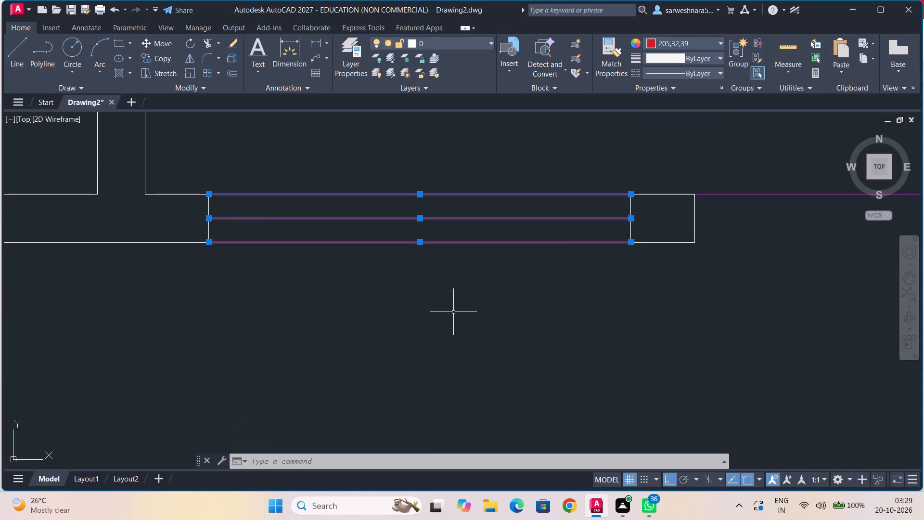
{"action": "key", "text": "Escape"}
Break the upper line of the short cross wall in the narrow west room at the west and east ends of its small window.
{"action": "scroll", "coordinate": [437, 302], "scroll_direction": "down", "scroll_amount": 2}
{"action": "middle_click_drag", "start_coordinate": [405, 224], "coordinate": [423, 301]}
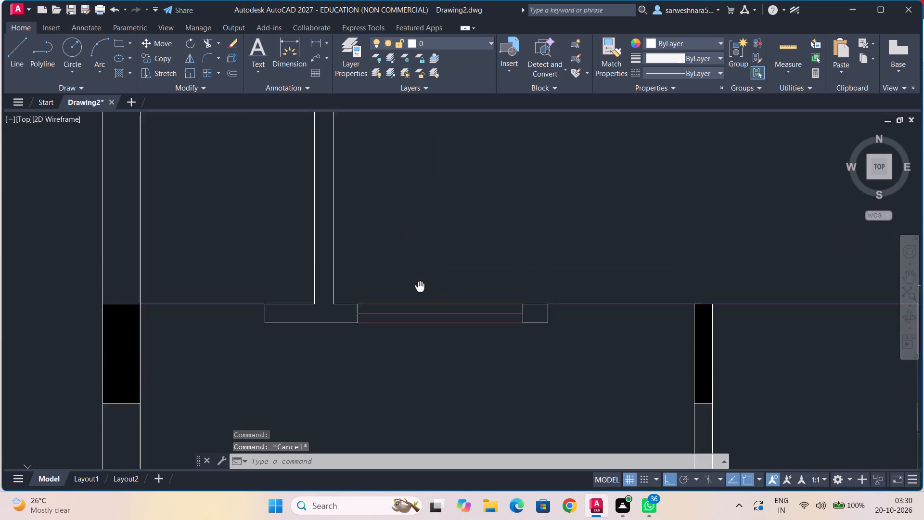
{"action": "middle_click_drag", "start_coordinate": [423, 301], "coordinate": [434, 349]}
{"action": "scroll", "coordinate": [385, 296], "scroll_direction": "down", "scroll_amount": 1}
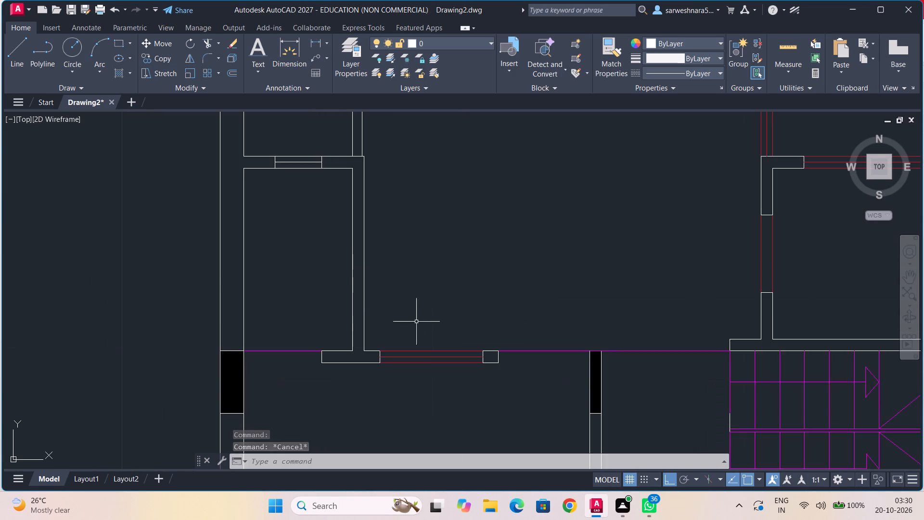
{"action": "middle_click_drag", "start_coordinate": [285, 239], "coordinate": [341, 386]}
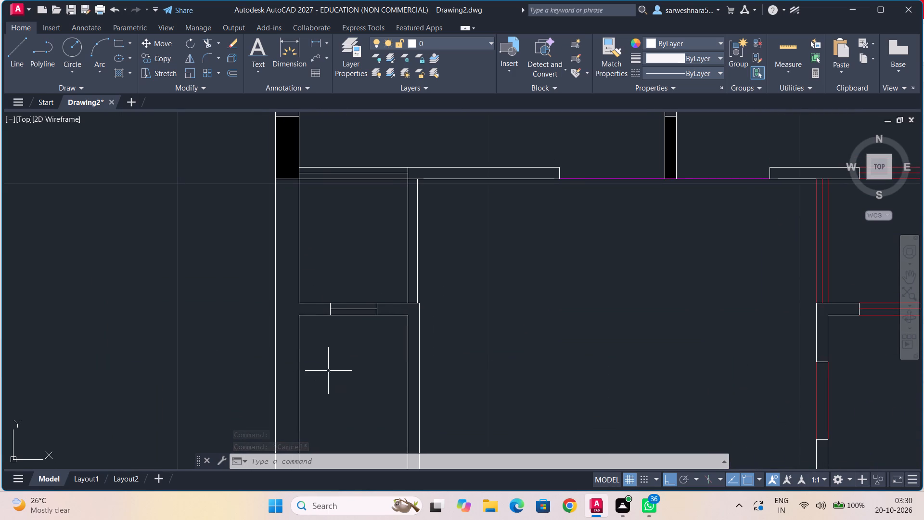
{"action": "scroll", "coordinate": [323, 335], "scroll_direction": "up", "scroll_amount": 1}
{"action": "middle_click_drag", "start_coordinate": [329, 334], "coordinate": [339, 389]}
{"action": "scroll", "coordinate": [353, 368], "scroll_direction": "up", "scroll_amount": 1}
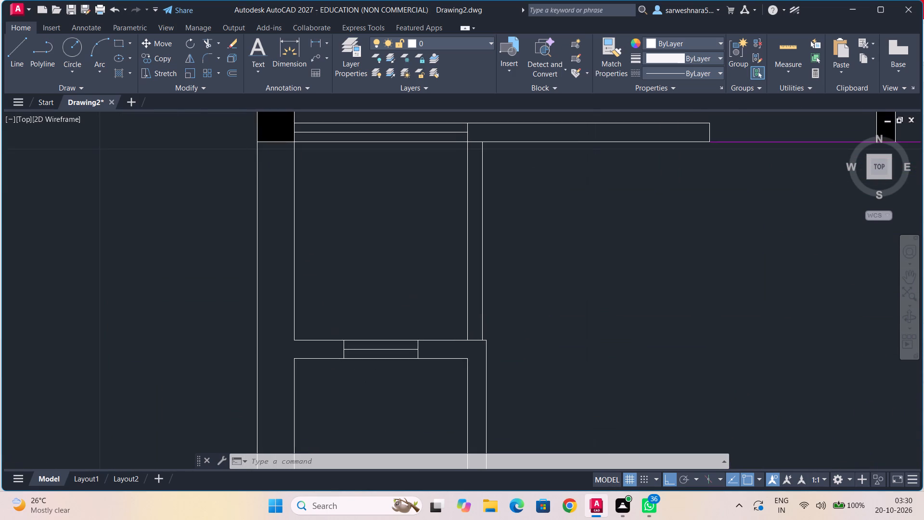
{"action": "scroll", "coordinate": [353, 368], "scroll_direction": "up", "scroll_amount": 1}
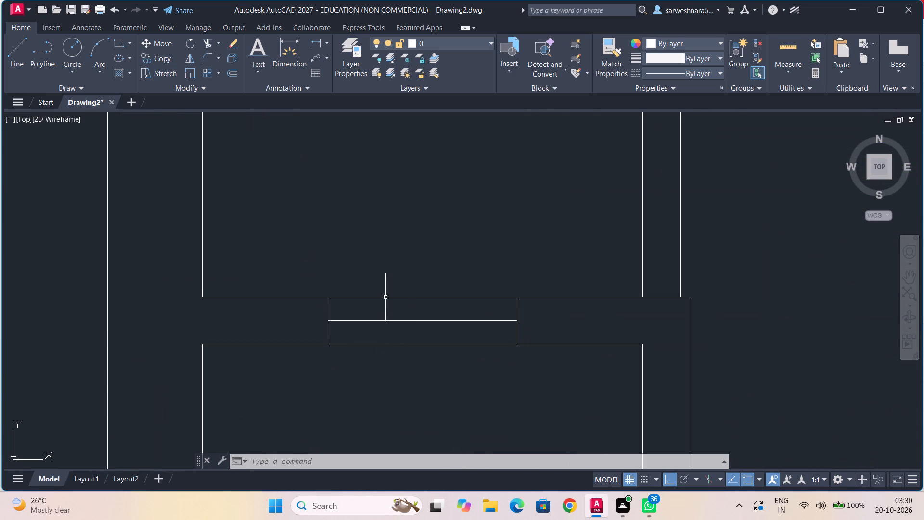
{"action": "type", "text": "bre"}
{"action": "left_click", "coordinate": [503, 207]}
{"action": "left_click", "coordinate": [422, 297]}
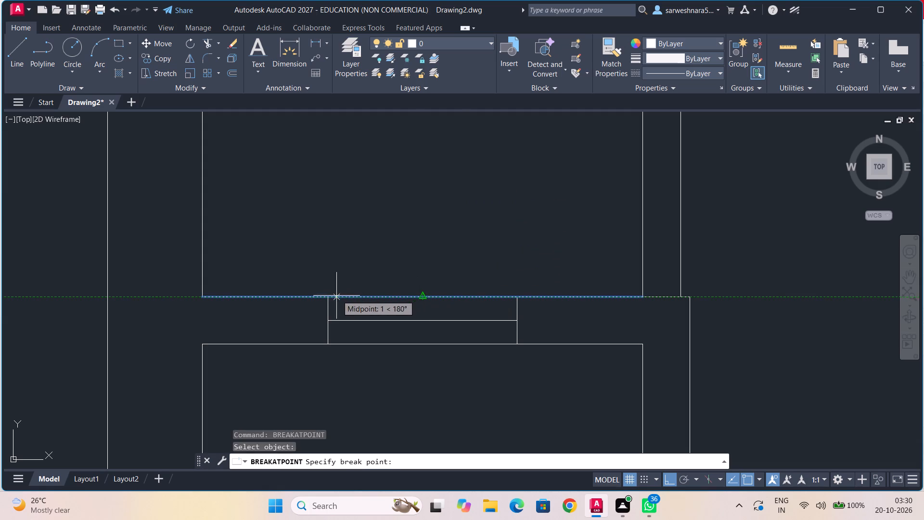
{"action": "left_click", "coordinate": [331, 296]}
{"action": "type", "text": "bre"}
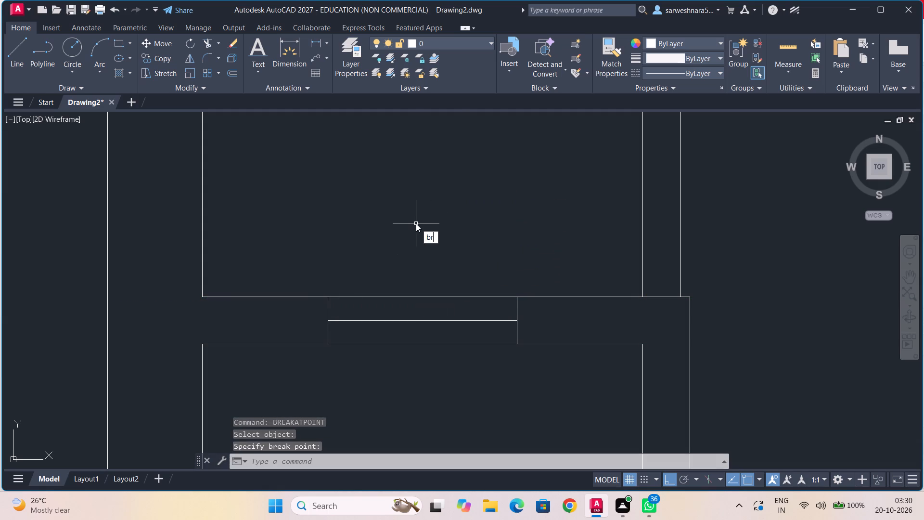
{"action": "left_click", "coordinate": [468, 248]}
{"action": "left_click", "coordinate": [470, 298]}
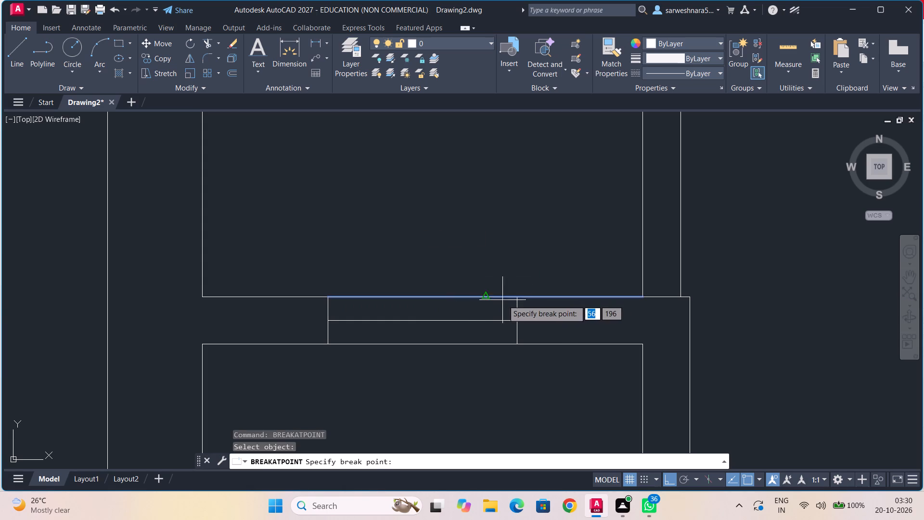
{"action": "left_click", "coordinate": [514, 298]}
Break the lower line of the same cross wall at the east and west ends of the small window.
{"action": "key", "text": "b"}
{"action": "key", "text": "e"}
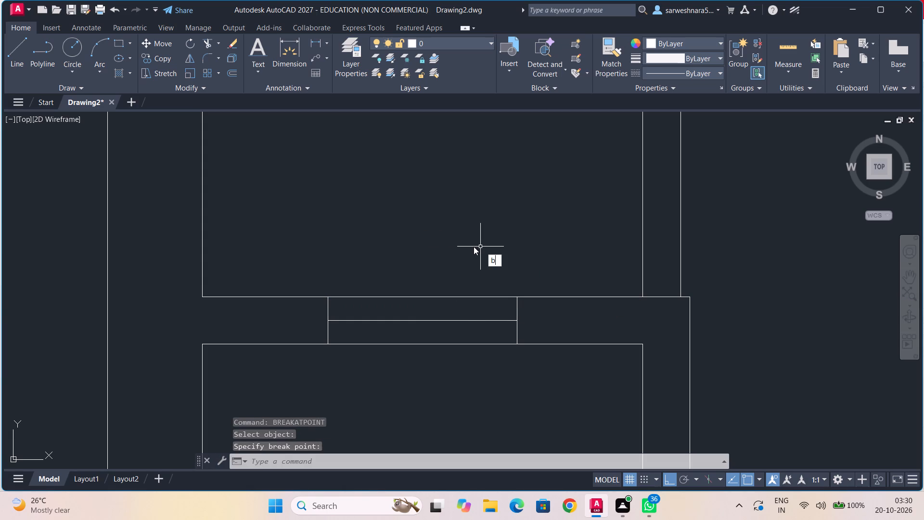
{"action": "key", "text": "BackSpace"}
{"action": "type", "text": "re"}
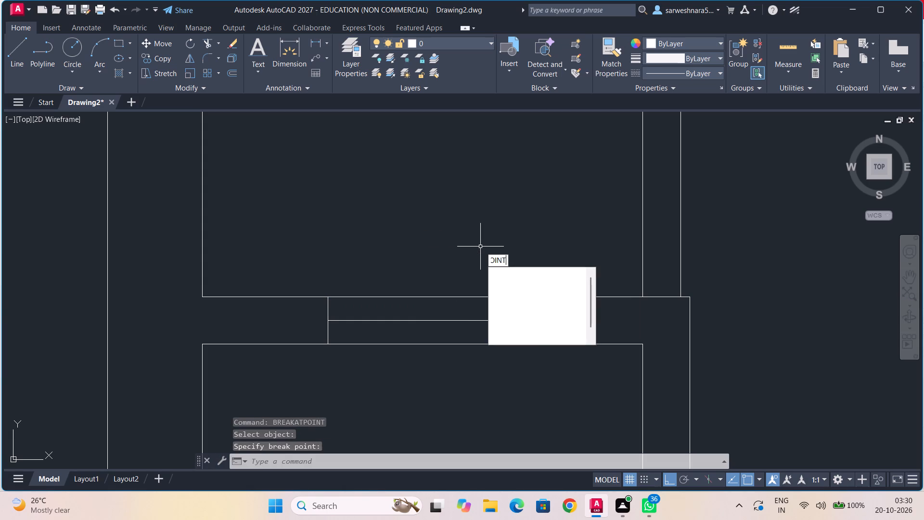
{"action": "left_click", "coordinate": [516, 271]}
{"action": "left_click", "coordinate": [460, 344]}
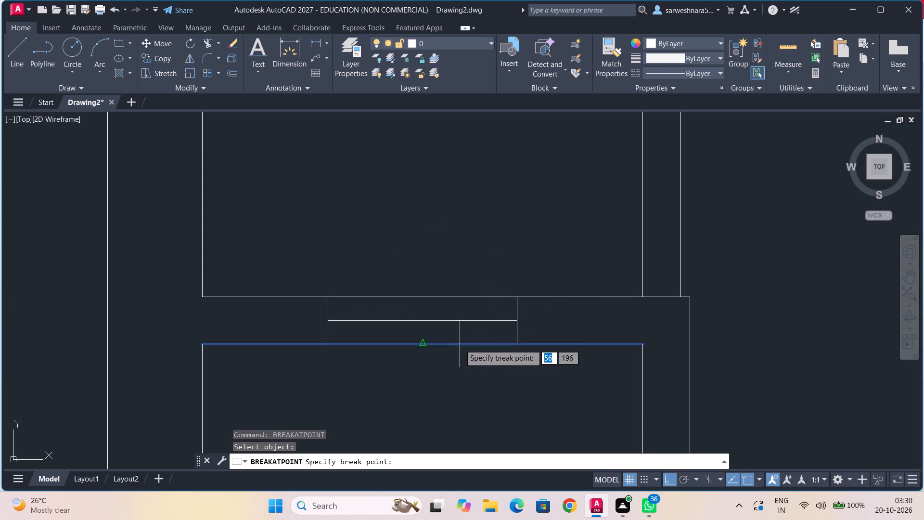
{"action": "left_click", "coordinate": [518, 343]}
{"action": "key", "text": "b"}
{"action": "key", "text": "r"}
{"action": "key", "text": "e"}
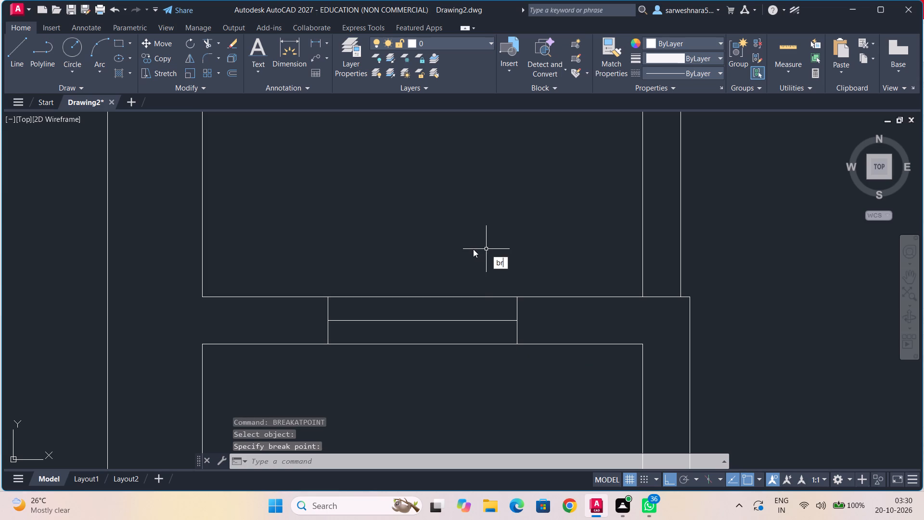
{"action": "left_click", "coordinate": [517, 272]}
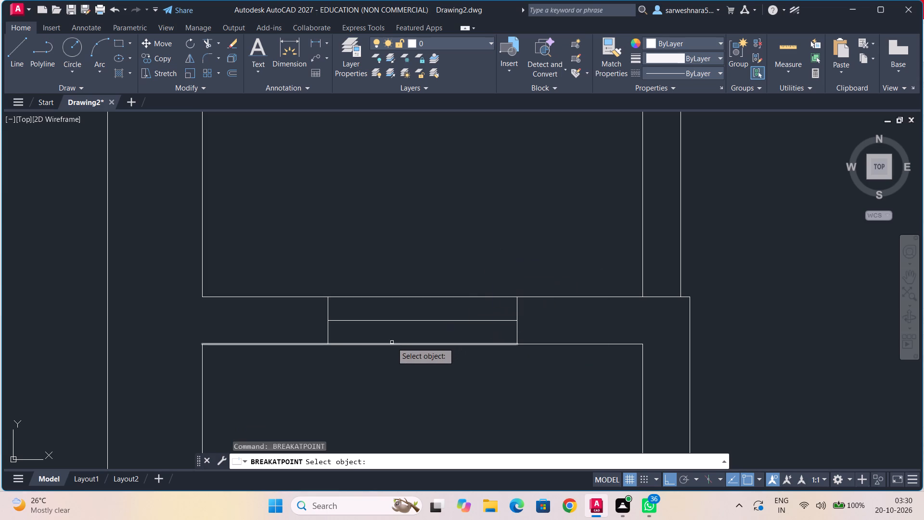
{"action": "left_click", "coordinate": [390, 343]}
{"action": "left_click", "coordinate": [331, 341]}
Recolour the lower, middle and upper lines of the cross wall's small window to red 205,32,39.
{"action": "left_click", "coordinate": [356, 344]}
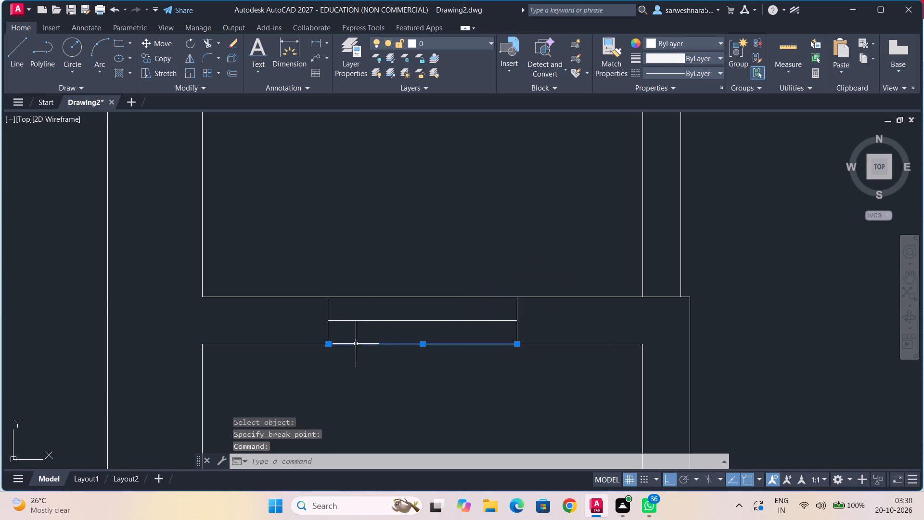
{"action": "left_click", "coordinate": [367, 321]}
{"action": "left_click", "coordinate": [372, 298]}
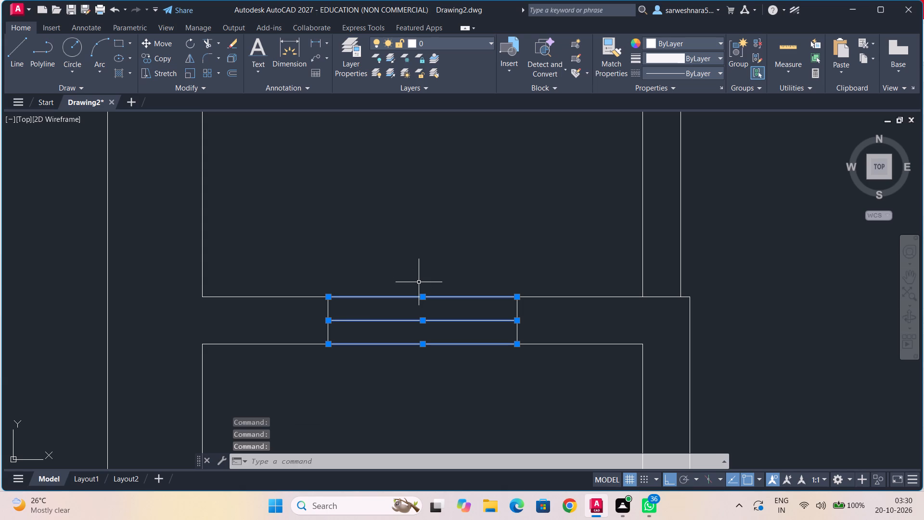
{"action": "left_click", "coordinate": [712, 45]}
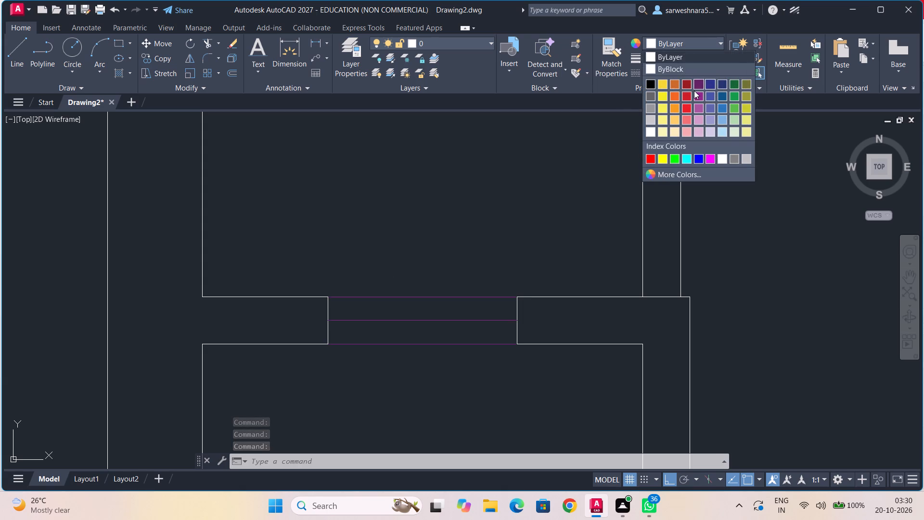
{"action": "left_click", "coordinate": [685, 94]}
{"action": "key", "text": "Escape"}
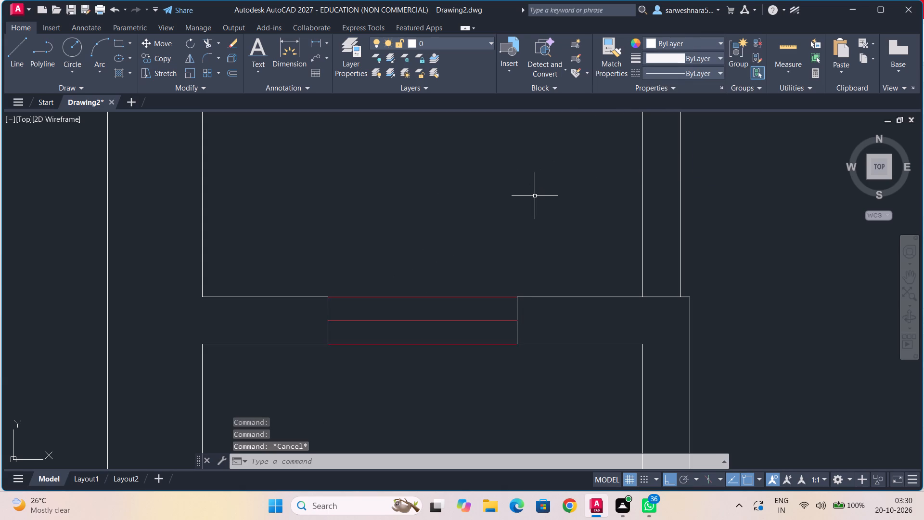
Recolour the two parallel vertical lines northeast of the small window, between the cross wall and the wall to the north, to red 205,32,39.
{"action": "middle_click_drag", "start_coordinate": [532, 210], "coordinate": [471, 322]}
{"action": "middle_click_drag", "start_coordinate": [513, 299], "coordinate": [434, 332]}
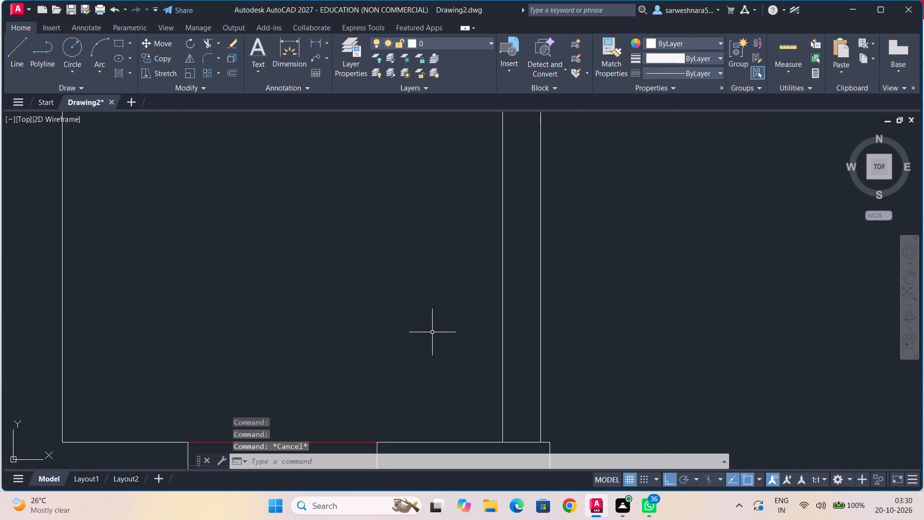
{"action": "scroll", "coordinate": [432, 332], "scroll_direction": "down", "scroll_amount": 1}
{"action": "middle_click_drag", "start_coordinate": [431, 331], "coordinate": [393, 344]}
{"action": "scroll", "coordinate": [392, 341], "scroll_direction": "down", "scroll_amount": 1}
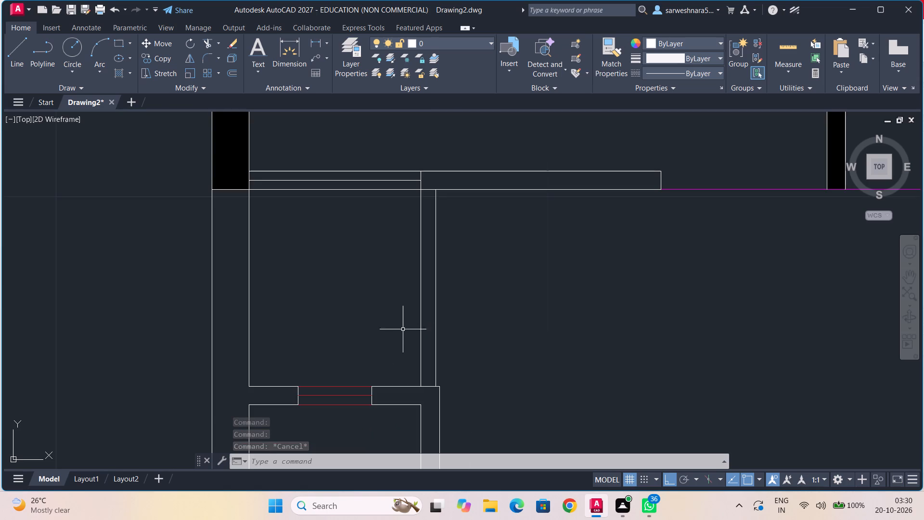
{"action": "left_click", "coordinate": [421, 296]}
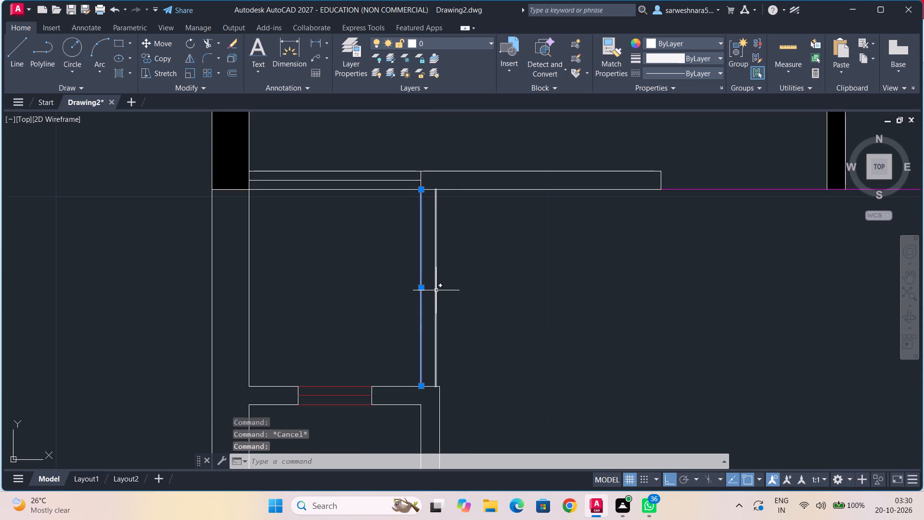
{"action": "left_click", "coordinate": [436, 290]}
{"action": "left_click", "coordinate": [678, 47]}
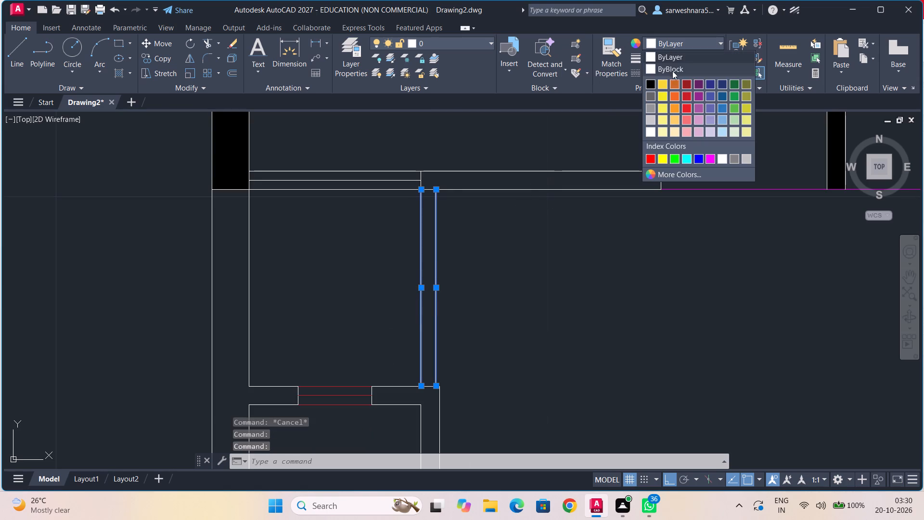
{"action": "left_click", "coordinate": [685, 92]}
{"action": "key", "text": "Escape"}
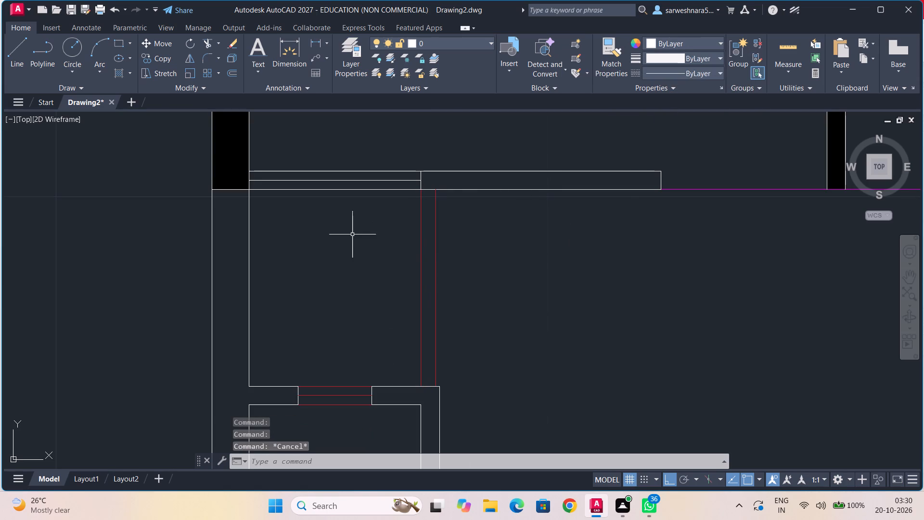
Break the upper line of the north wall at the east end of the window beside the black column.
{"action": "scroll", "coordinate": [359, 239], "scroll_direction": "up", "scroll_amount": 1}
{"action": "middle_click_drag", "start_coordinate": [360, 239], "coordinate": [394, 322]}
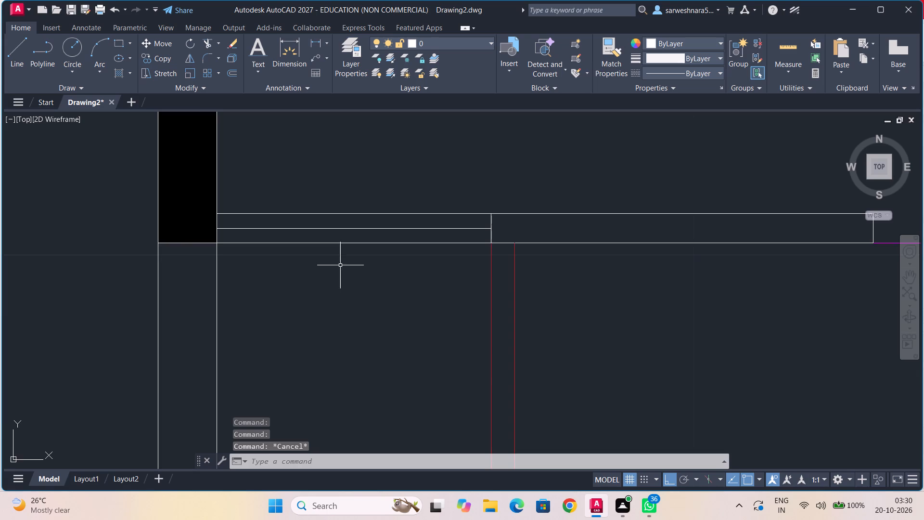
{"action": "scroll", "coordinate": [340, 264], "scroll_direction": "up", "scroll_amount": 1}
{"action": "middle_click_drag", "start_coordinate": [342, 266], "coordinate": [361, 300]}
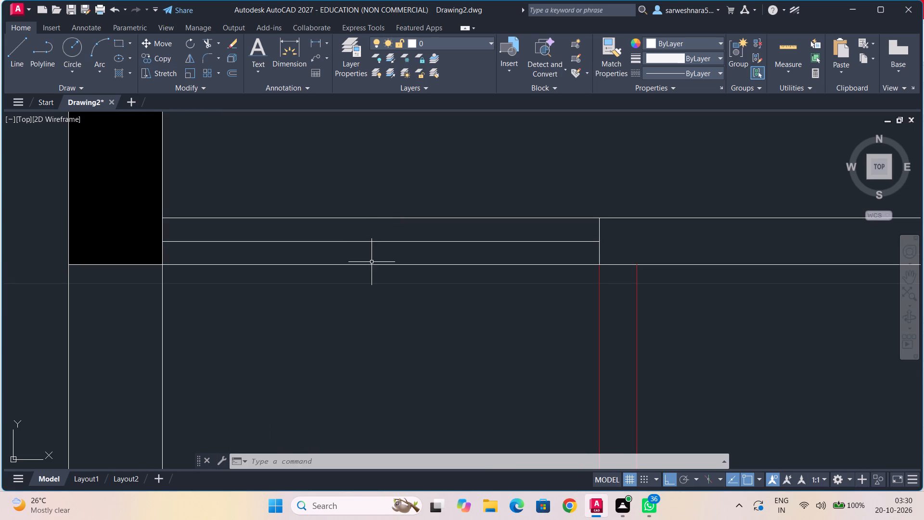
{"action": "type", "text": "bre"}
{"action": "left_click", "coordinate": [439, 327]}
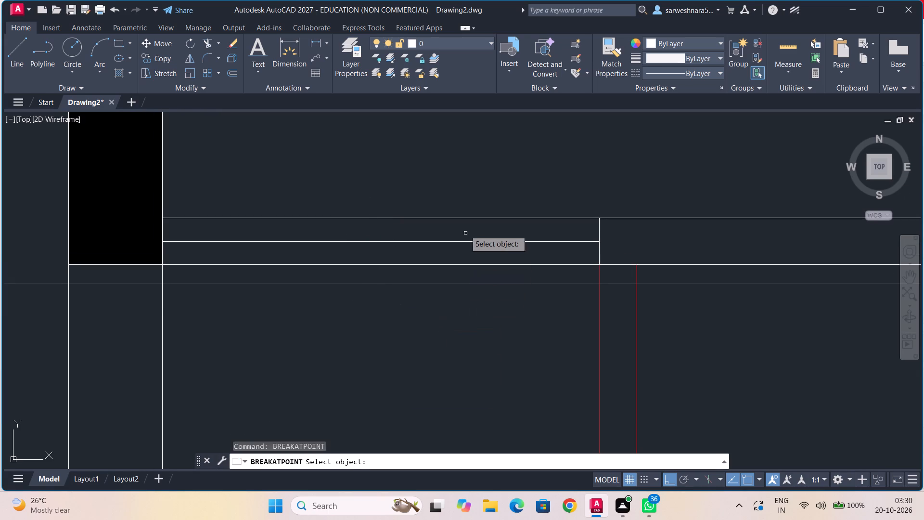
{"action": "left_click", "coordinate": [466, 218]}
{"action": "left_click", "coordinate": [600, 221]}
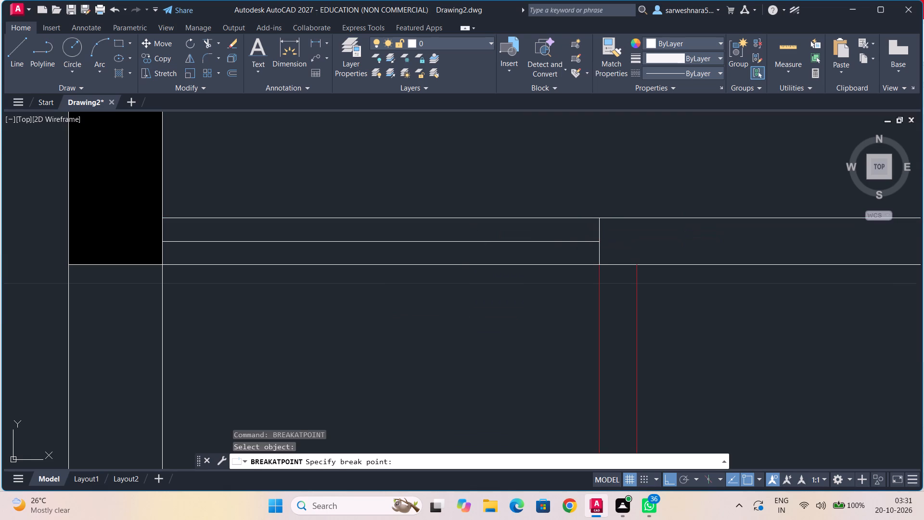
{"action": "key", "text": "Escape"}
Recolour the upper, middle and lower lines of the window beside the black column to red 205,32,39.
{"action": "left_click", "coordinate": [526, 218]}
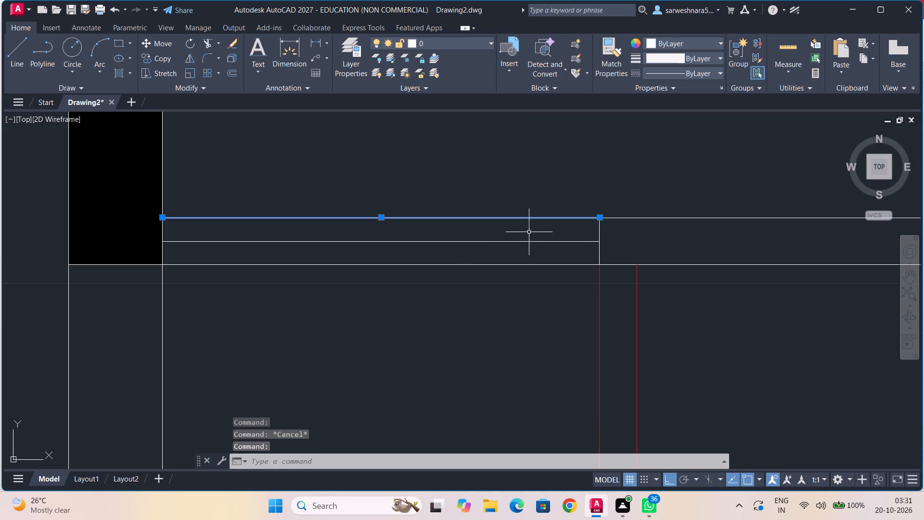
{"action": "left_click", "coordinate": [530, 242]}
{"action": "left_click", "coordinate": [530, 264]}
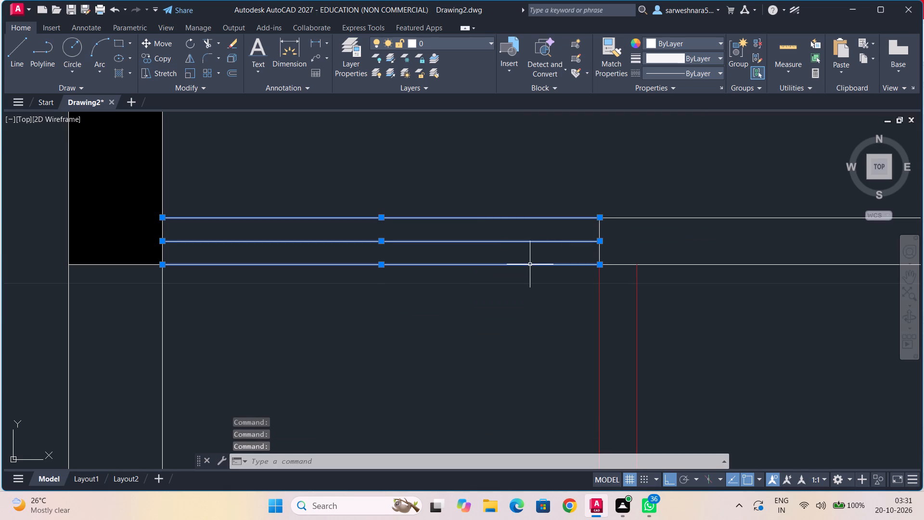
{"action": "left_click", "coordinate": [704, 46]}
{"action": "left_click", "coordinate": [688, 95]}
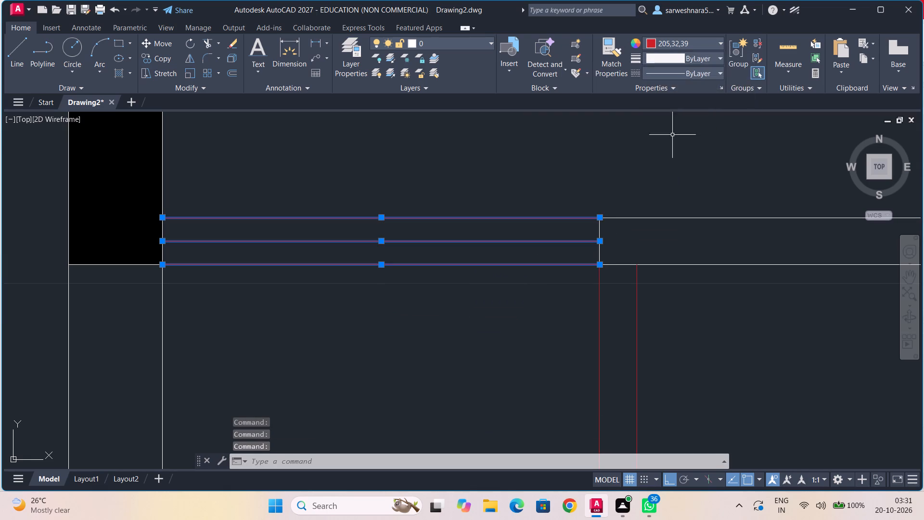
Clear the window selection and examine the recoloured windows, openings and stairs across both floor plans.
{"action": "scroll", "coordinate": [628, 161], "scroll_direction": "down", "scroll_amount": 4}
{"action": "middle_click_drag", "start_coordinate": [676, 194], "coordinate": [571, 286]}
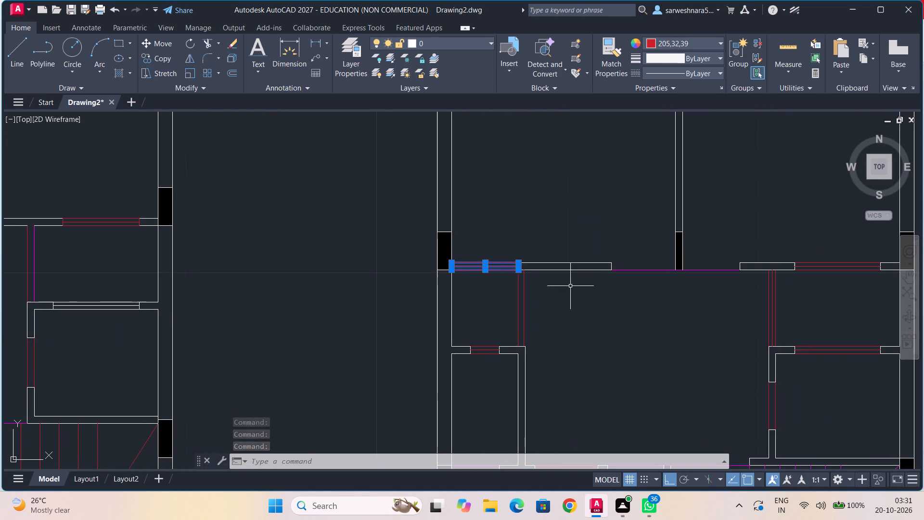
{"action": "key", "text": "Escape"}
{"action": "scroll", "coordinate": [575, 207], "scroll_direction": "down", "scroll_amount": 1}
{"action": "middle_click_drag", "start_coordinate": [575, 207], "coordinate": [517, 214]}
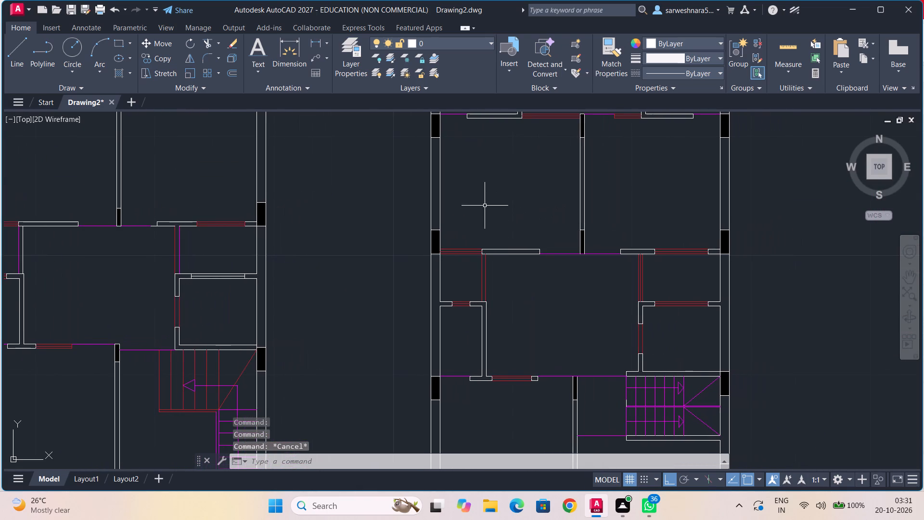
{"action": "scroll", "coordinate": [485, 206], "scroll_direction": "up", "scroll_amount": 3}
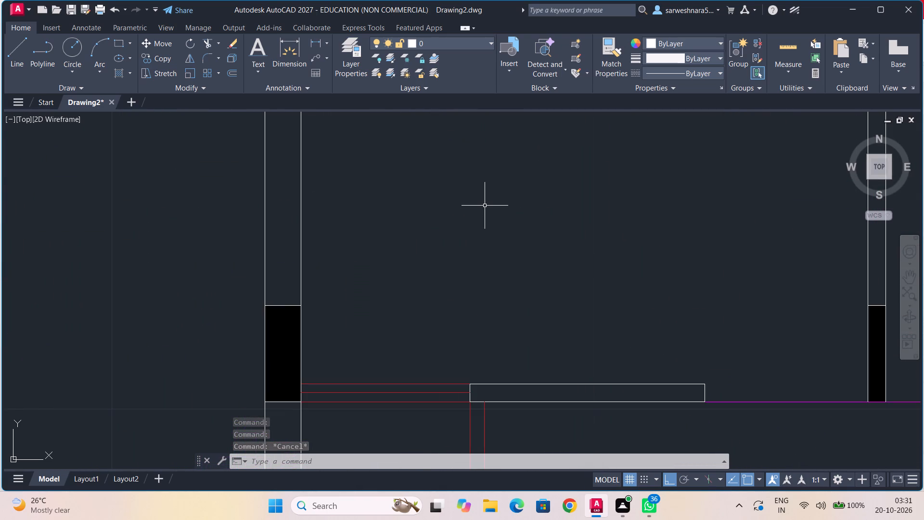
{"action": "scroll", "coordinate": [485, 206], "scroll_direction": "down", "scroll_amount": 2}
{"action": "scroll", "coordinate": [538, 210], "scroll_direction": "down", "scroll_amount": 1}
{"action": "middle_click_drag", "start_coordinate": [538, 211], "coordinate": [496, 256]}
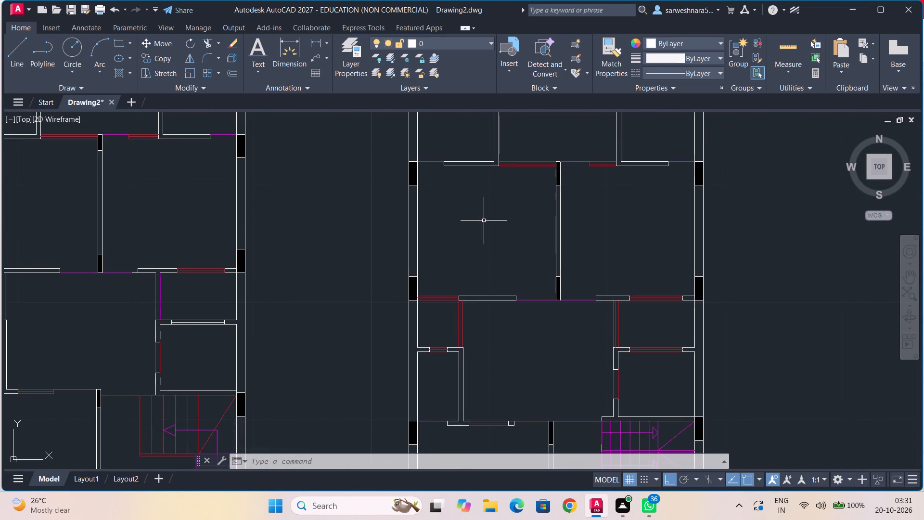
{"action": "scroll", "coordinate": [484, 221], "scroll_direction": "down", "scroll_amount": 1}
{"action": "middle_click_drag", "start_coordinate": [488, 223], "coordinate": [487, 238]}
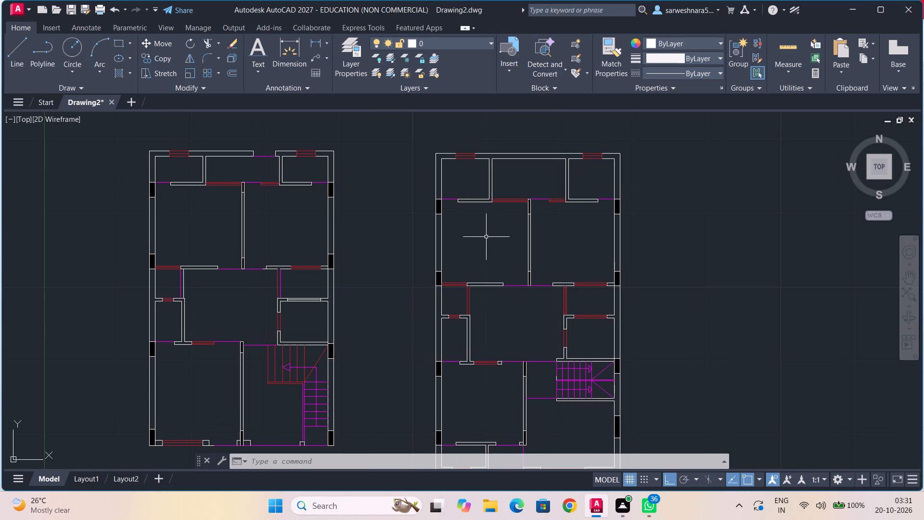
{"action": "middle_click_drag", "start_coordinate": [486, 237], "coordinate": [486, 224]}
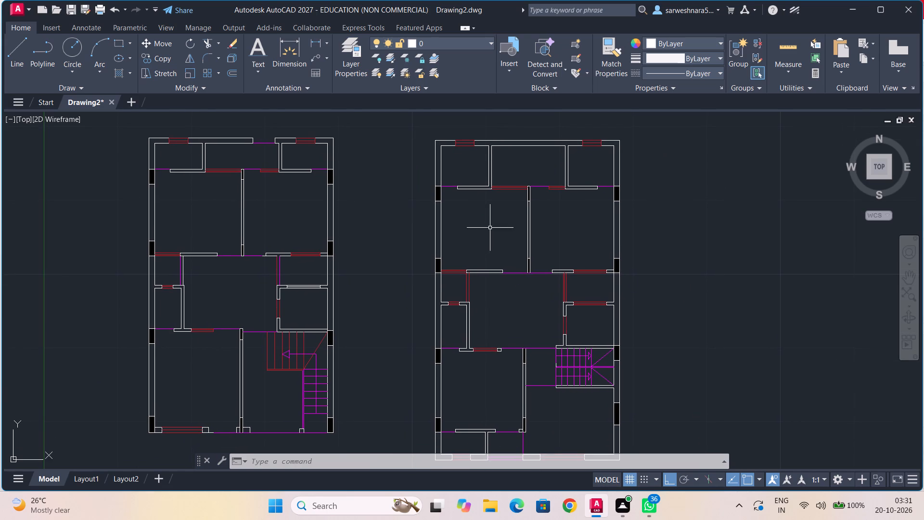
{"action": "middle_click_drag", "start_coordinate": [499, 256], "coordinate": [510, 166]}
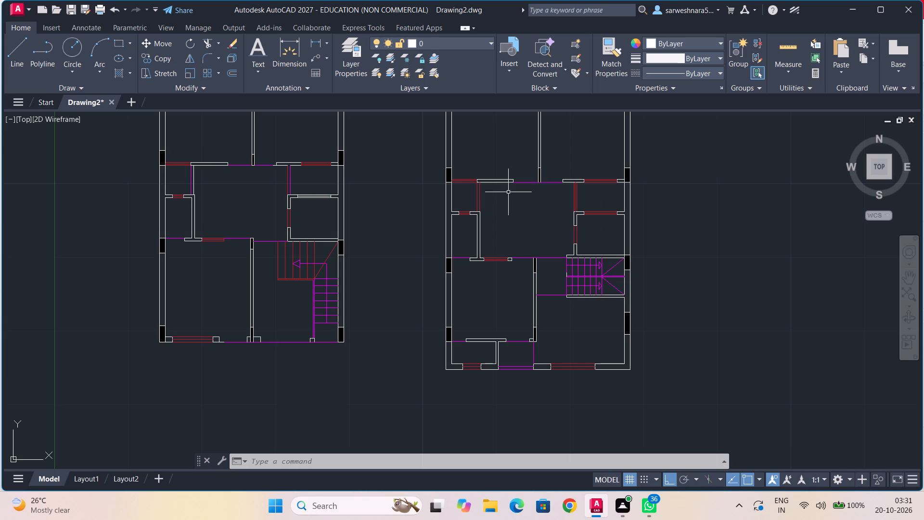
{"action": "middle_click_drag", "start_coordinate": [509, 192], "coordinate": [503, 244]}
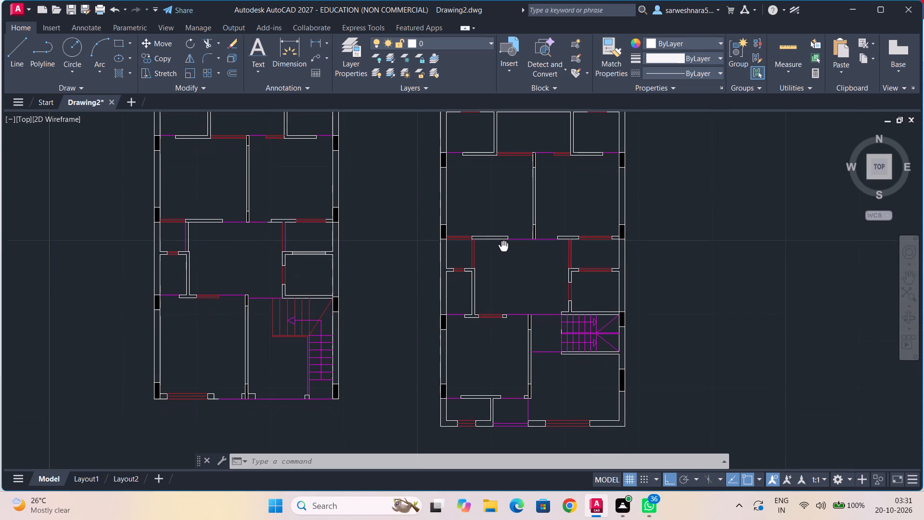
{"action": "middle_click_drag", "start_coordinate": [503, 244], "coordinate": [503, 244]}
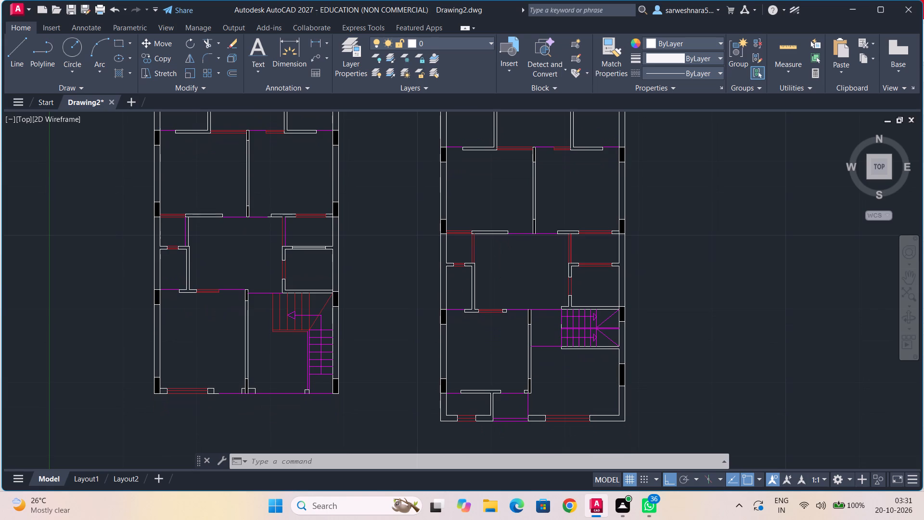
{"action": "scroll", "coordinate": [509, 223], "scroll_direction": "down", "scroll_amount": 1}
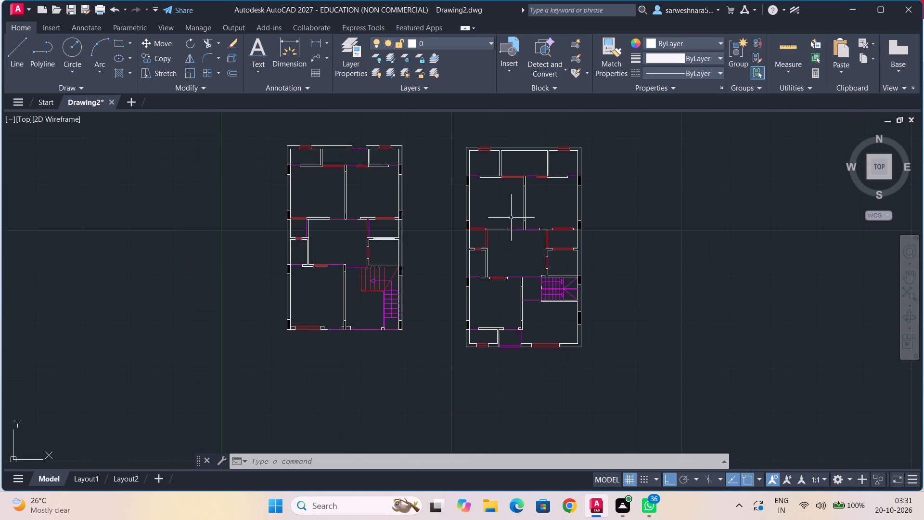
{"action": "middle_click_drag", "start_coordinate": [513, 212], "coordinate": [517, 233]}
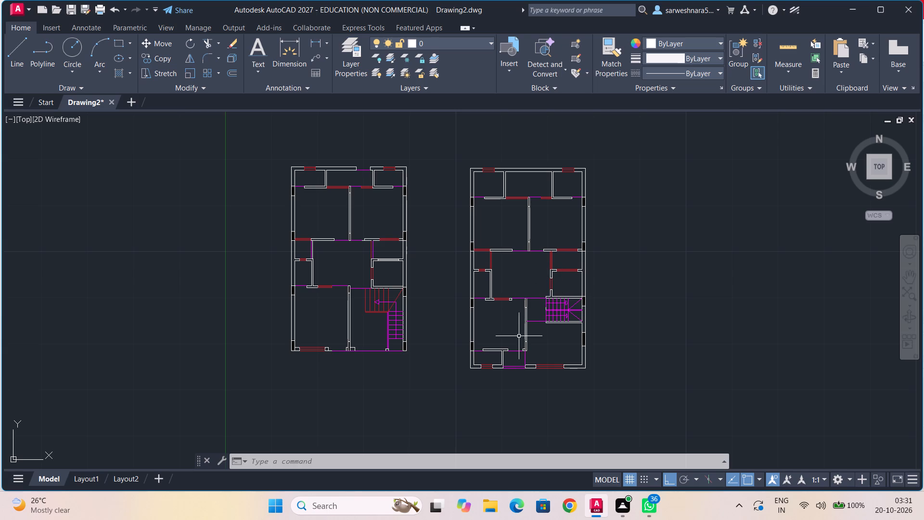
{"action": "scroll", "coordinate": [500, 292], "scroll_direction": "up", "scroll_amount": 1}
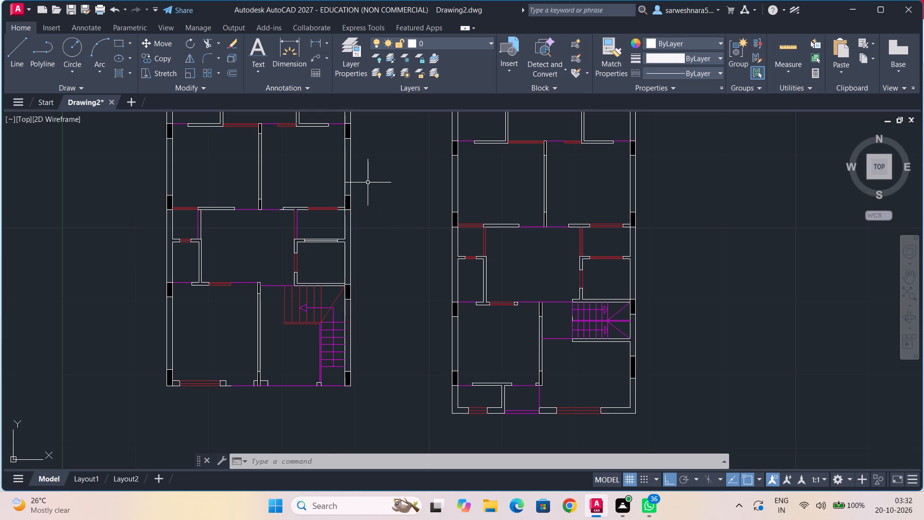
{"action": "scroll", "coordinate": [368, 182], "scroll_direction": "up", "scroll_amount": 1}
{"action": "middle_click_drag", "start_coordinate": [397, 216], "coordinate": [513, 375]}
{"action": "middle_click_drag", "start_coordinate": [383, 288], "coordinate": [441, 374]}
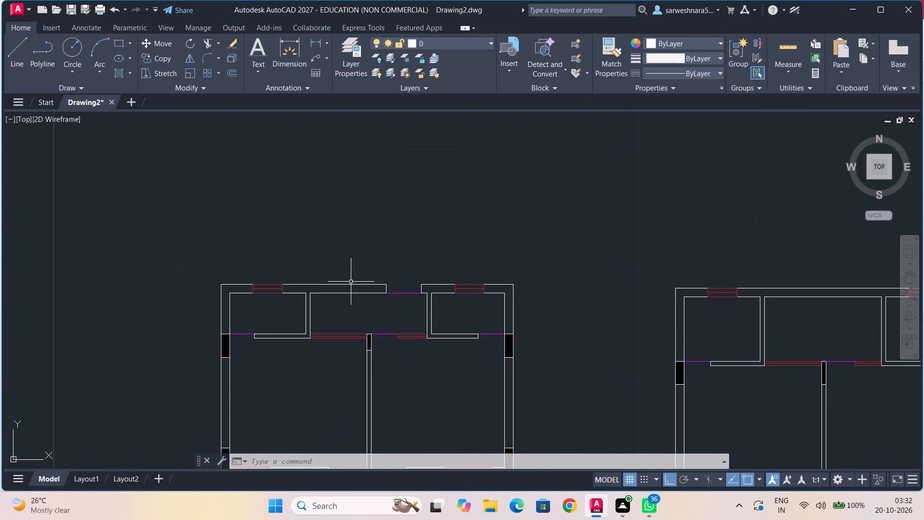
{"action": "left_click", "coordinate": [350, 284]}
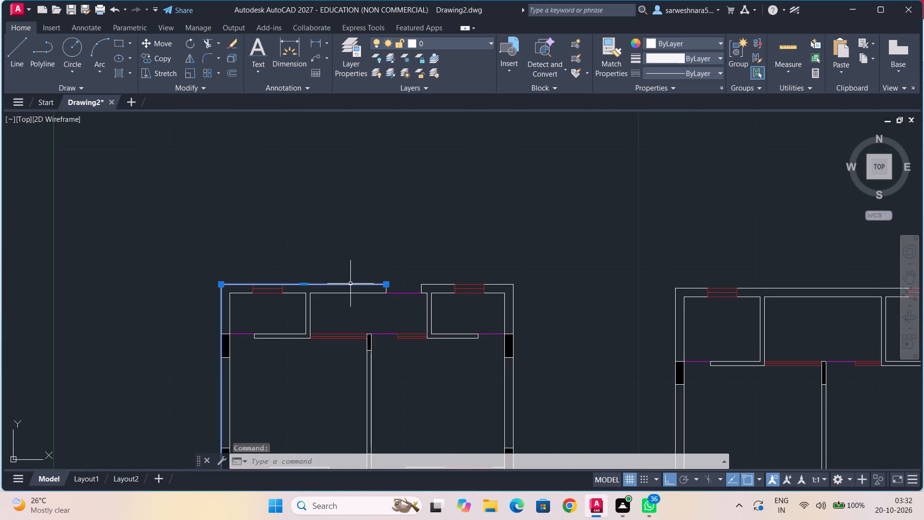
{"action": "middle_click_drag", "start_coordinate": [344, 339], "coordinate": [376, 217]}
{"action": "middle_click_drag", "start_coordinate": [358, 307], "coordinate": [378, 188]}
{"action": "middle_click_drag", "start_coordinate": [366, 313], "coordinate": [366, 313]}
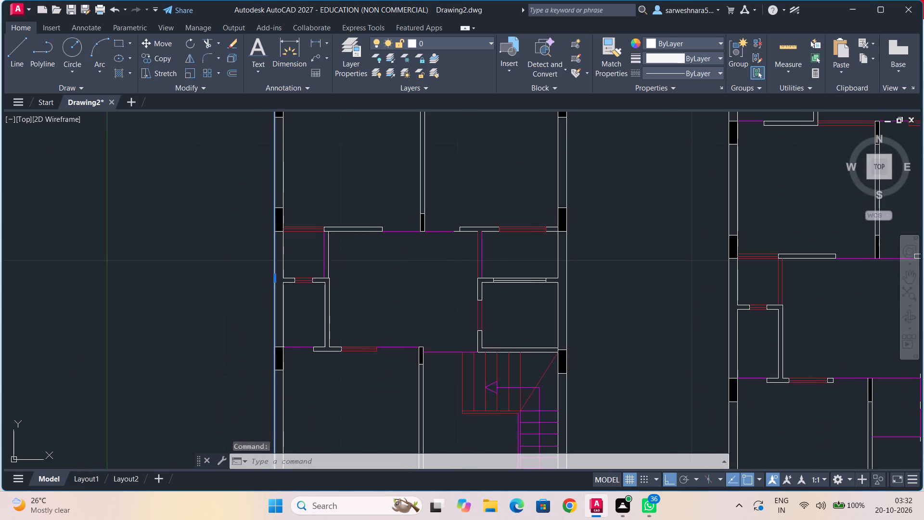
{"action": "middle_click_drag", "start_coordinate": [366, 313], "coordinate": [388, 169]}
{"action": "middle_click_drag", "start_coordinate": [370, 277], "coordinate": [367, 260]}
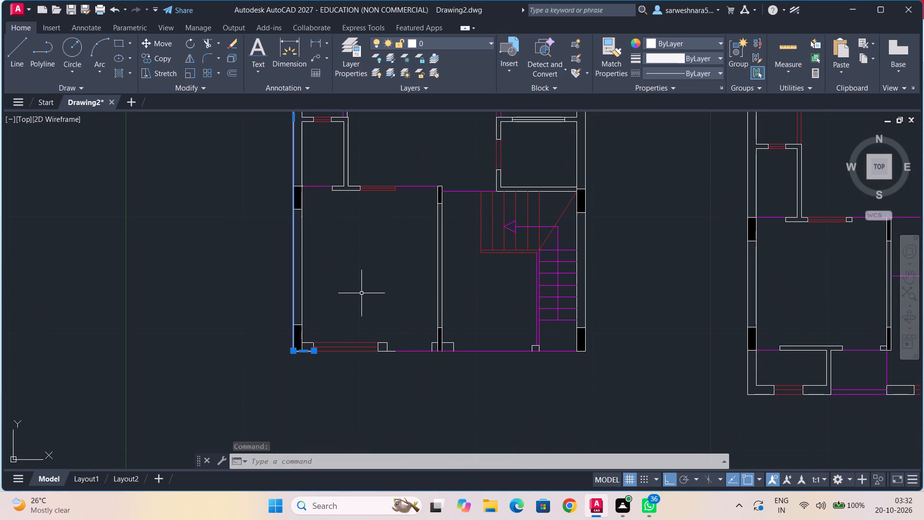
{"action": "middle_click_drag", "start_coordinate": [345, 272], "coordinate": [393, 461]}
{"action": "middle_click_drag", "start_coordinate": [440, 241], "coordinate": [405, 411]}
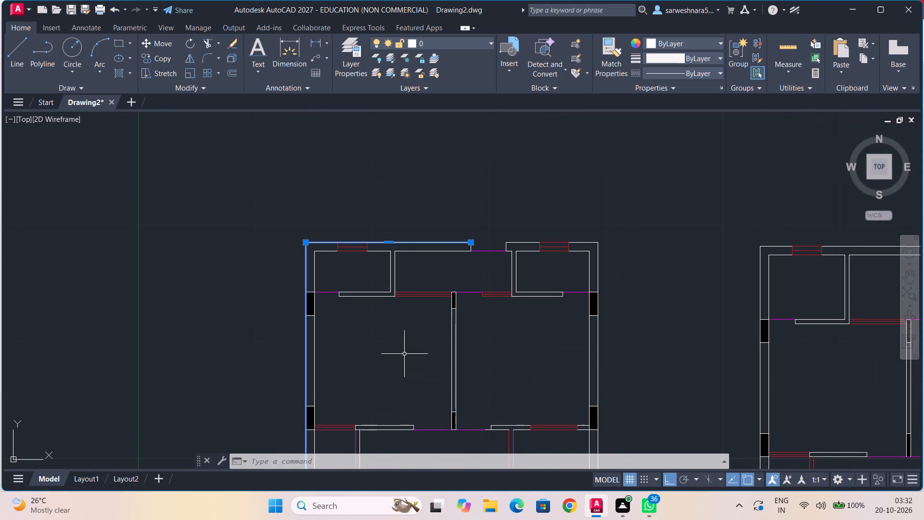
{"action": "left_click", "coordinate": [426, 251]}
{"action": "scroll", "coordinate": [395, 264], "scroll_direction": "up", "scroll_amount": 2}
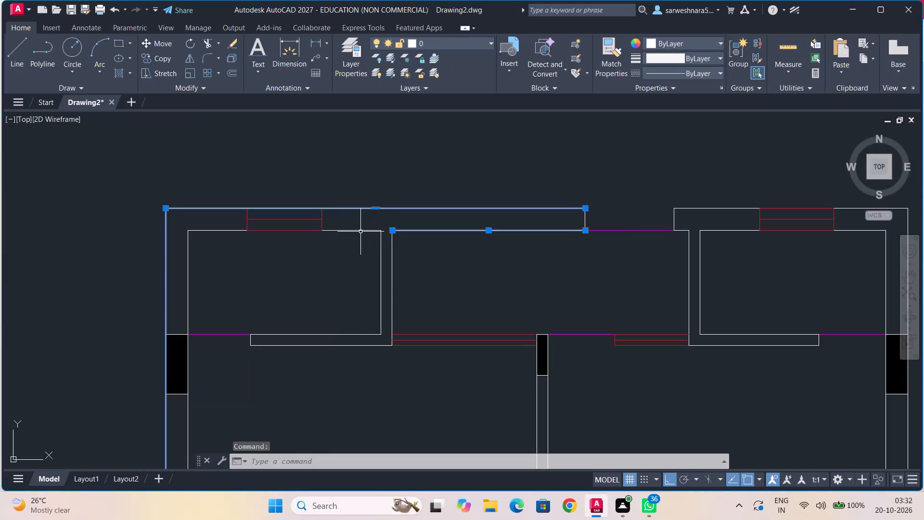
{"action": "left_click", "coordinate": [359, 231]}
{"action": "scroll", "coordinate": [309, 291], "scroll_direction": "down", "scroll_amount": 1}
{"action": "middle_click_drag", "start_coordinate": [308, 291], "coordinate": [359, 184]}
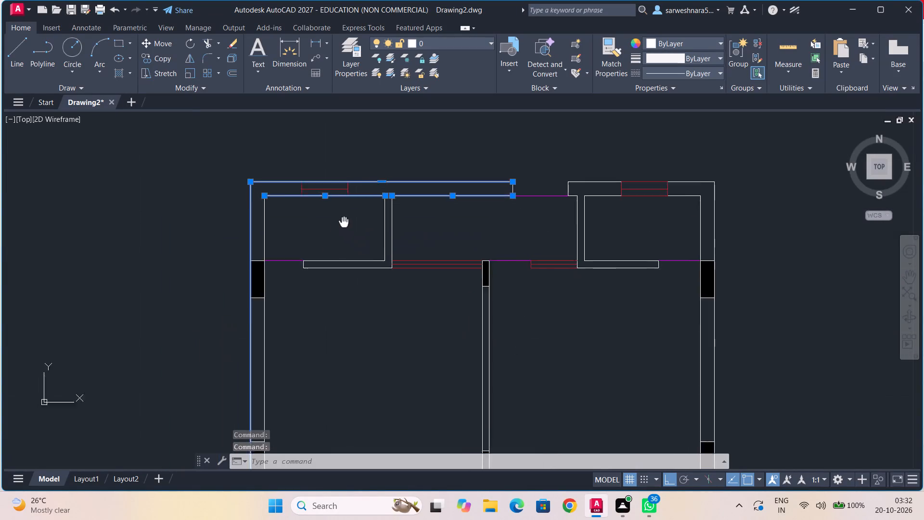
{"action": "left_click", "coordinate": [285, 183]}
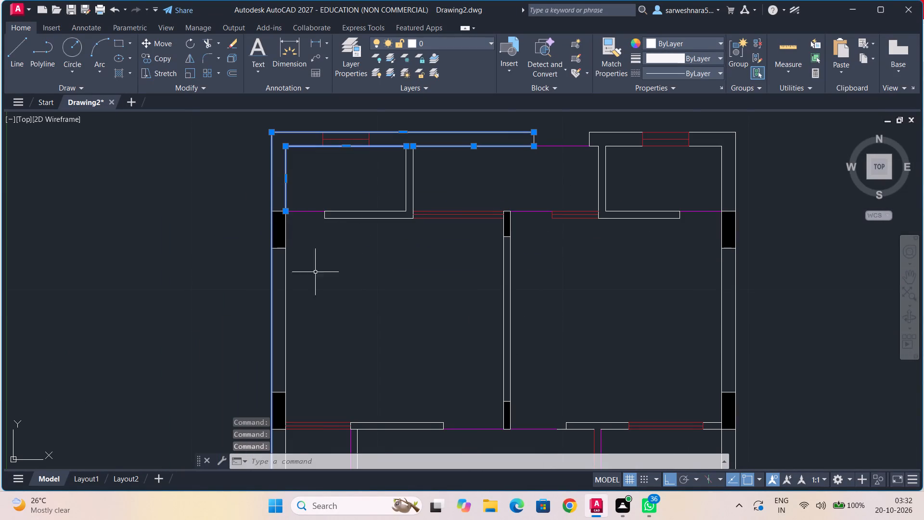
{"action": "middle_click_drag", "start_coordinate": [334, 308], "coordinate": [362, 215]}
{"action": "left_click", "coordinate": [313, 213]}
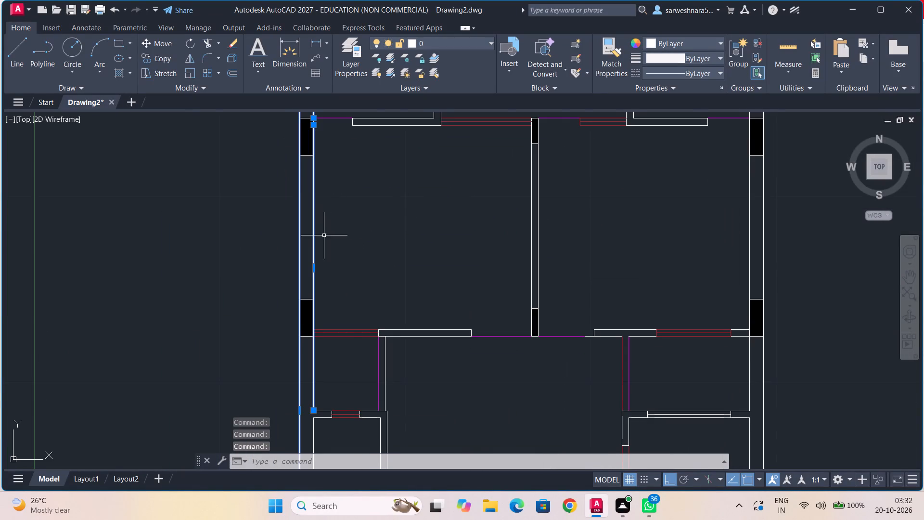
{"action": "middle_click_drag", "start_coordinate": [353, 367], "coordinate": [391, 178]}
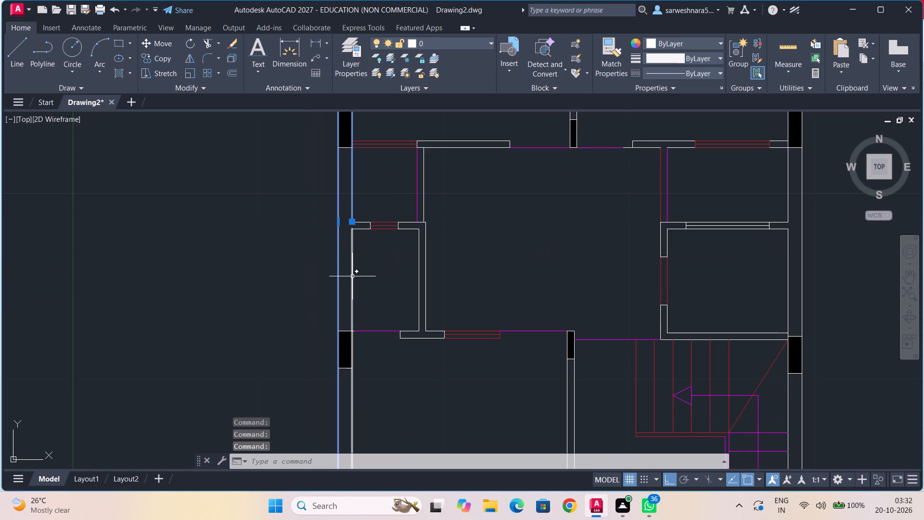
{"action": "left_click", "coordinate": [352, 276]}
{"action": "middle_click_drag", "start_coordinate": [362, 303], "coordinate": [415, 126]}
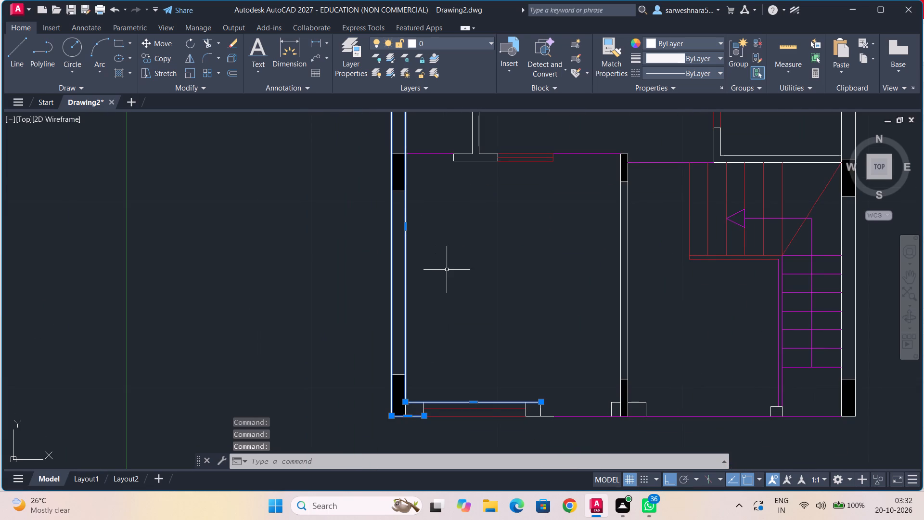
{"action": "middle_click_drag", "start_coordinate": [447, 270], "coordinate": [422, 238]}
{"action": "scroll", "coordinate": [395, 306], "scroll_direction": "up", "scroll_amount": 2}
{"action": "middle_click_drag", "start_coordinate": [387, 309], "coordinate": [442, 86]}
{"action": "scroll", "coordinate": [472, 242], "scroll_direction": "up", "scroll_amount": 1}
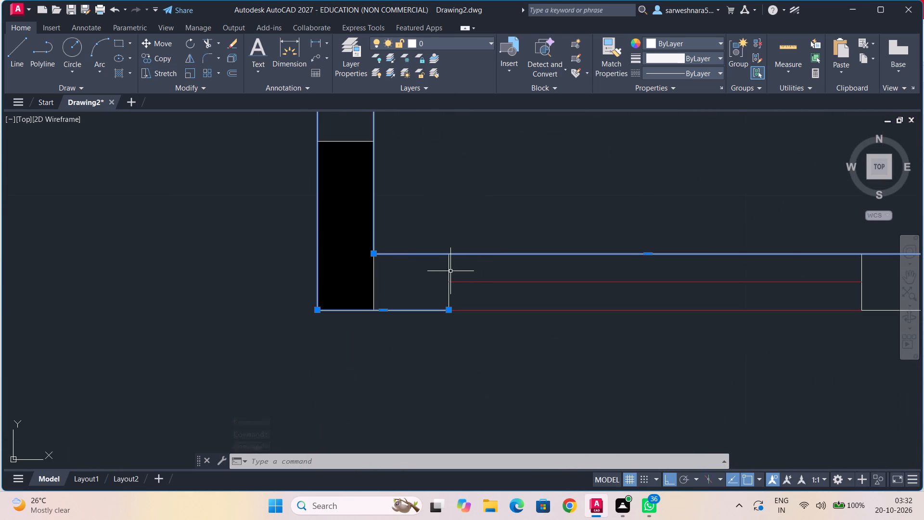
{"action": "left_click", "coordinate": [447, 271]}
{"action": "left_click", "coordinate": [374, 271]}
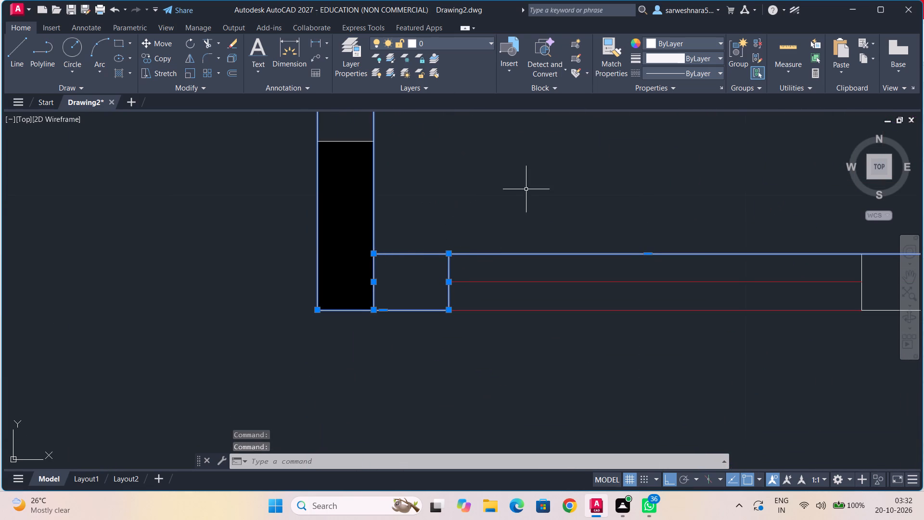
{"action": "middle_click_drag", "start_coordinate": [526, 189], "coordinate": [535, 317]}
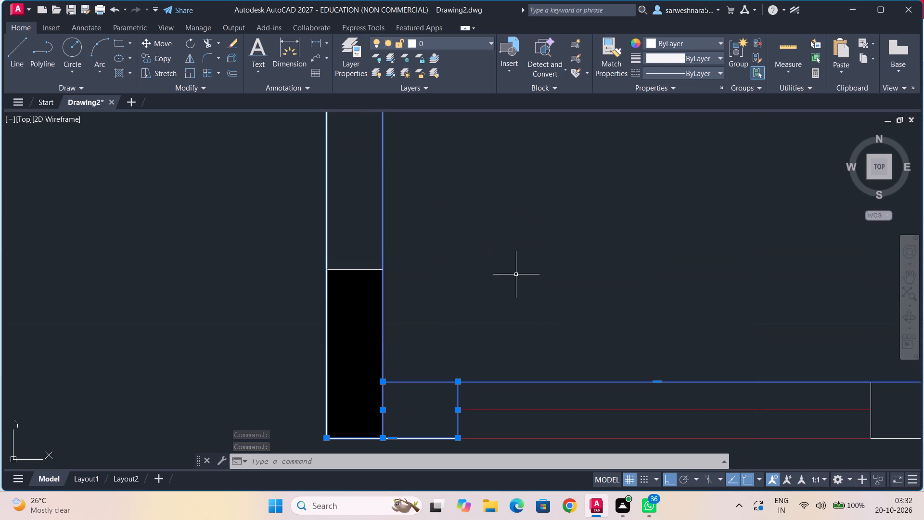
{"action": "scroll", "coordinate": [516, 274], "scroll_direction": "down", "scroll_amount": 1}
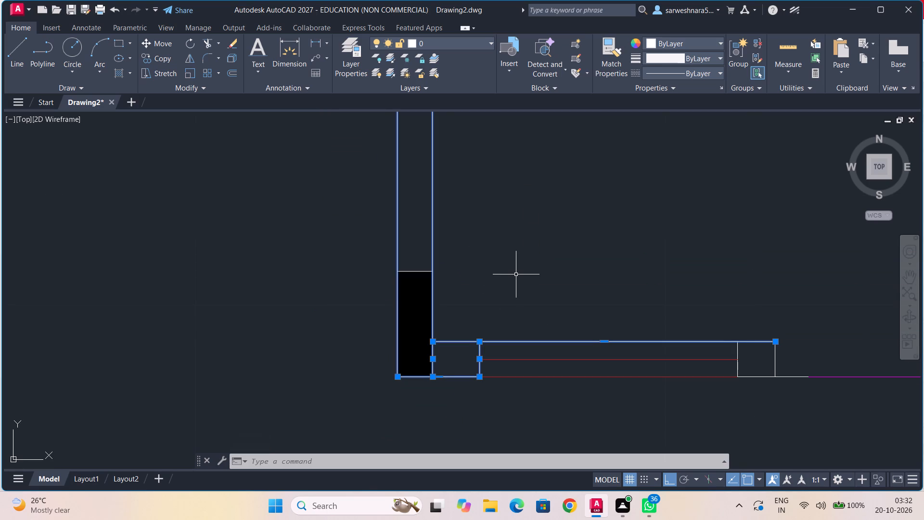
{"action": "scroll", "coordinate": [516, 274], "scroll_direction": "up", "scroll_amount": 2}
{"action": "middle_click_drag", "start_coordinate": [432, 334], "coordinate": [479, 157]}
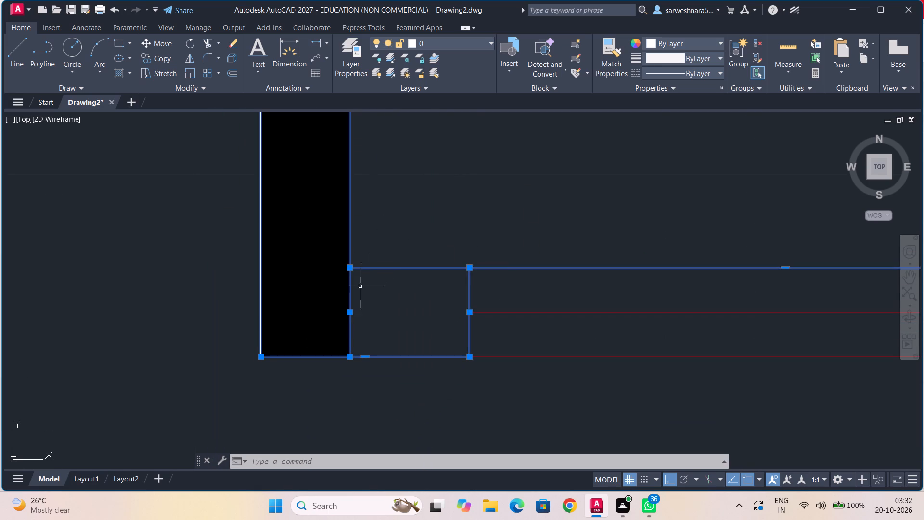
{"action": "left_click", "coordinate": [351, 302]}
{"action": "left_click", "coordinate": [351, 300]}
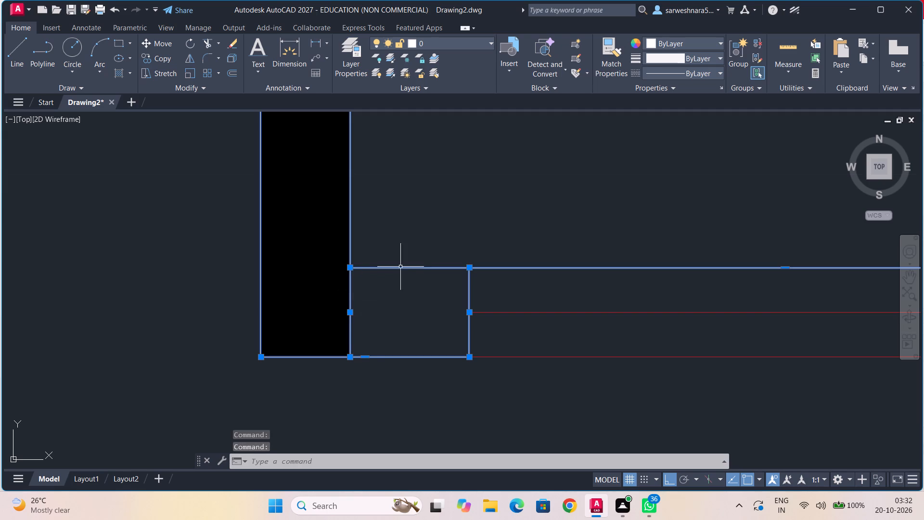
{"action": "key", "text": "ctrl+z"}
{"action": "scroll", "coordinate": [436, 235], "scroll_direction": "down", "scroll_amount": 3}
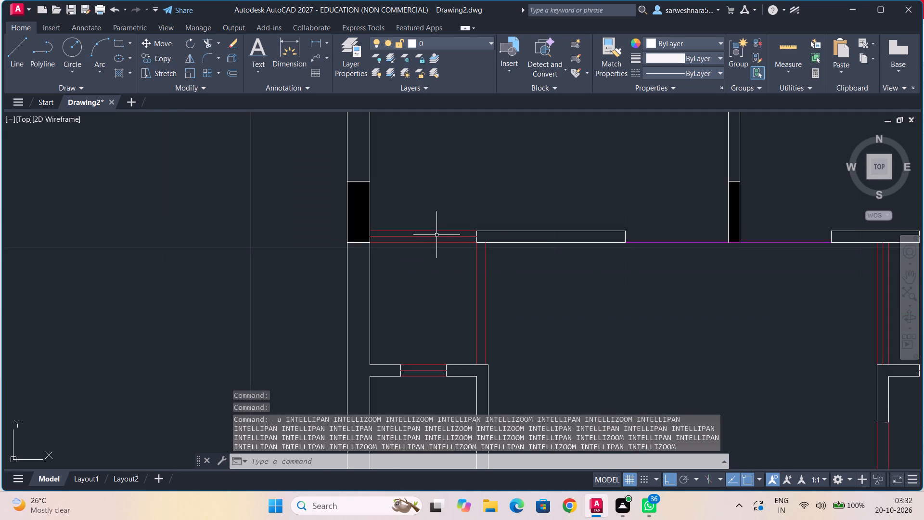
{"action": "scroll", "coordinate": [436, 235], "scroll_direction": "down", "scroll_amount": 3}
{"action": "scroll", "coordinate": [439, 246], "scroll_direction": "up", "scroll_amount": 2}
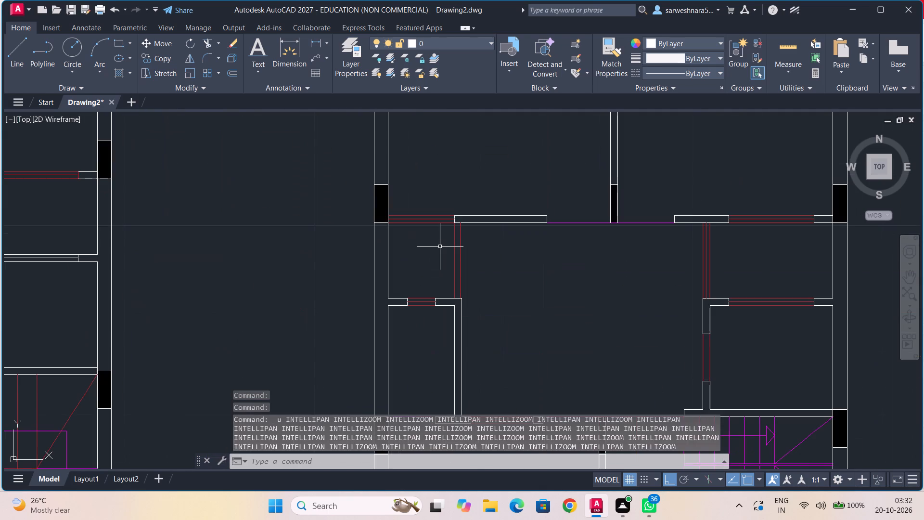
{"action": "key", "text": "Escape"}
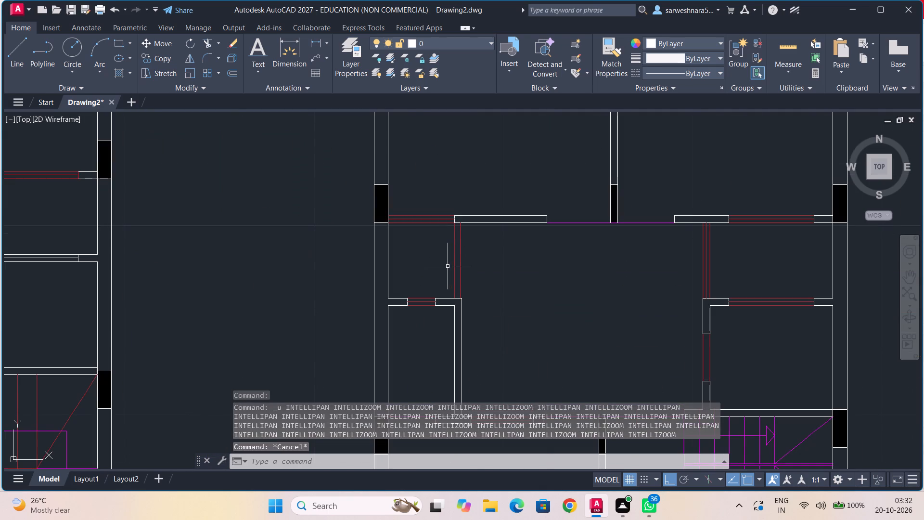
Examine both floor plans again, including the east plan's area around the small cross-wall window.
{"action": "scroll", "coordinate": [448, 266], "scroll_direction": "down", "scroll_amount": 1}
{"action": "scroll", "coordinate": [448, 266], "scroll_direction": "up", "scroll_amount": 2}
{"action": "scroll", "coordinate": [448, 266], "scroll_direction": "down", "scroll_amount": 2}
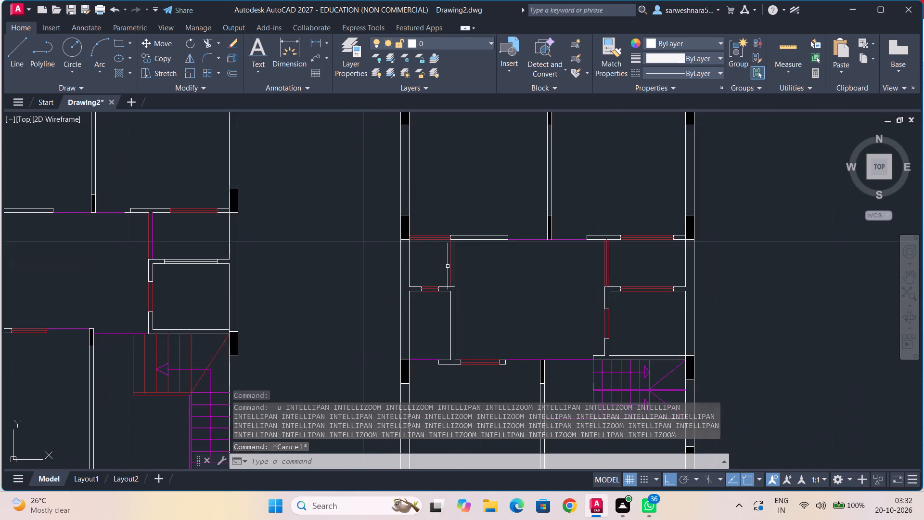
{"action": "scroll", "coordinate": [448, 266], "scroll_direction": "down", "scroll_amount": 1}
{"action": "middle_click_drag", "start_coordinate": [495, 284], "coordinate": [456, 286]}
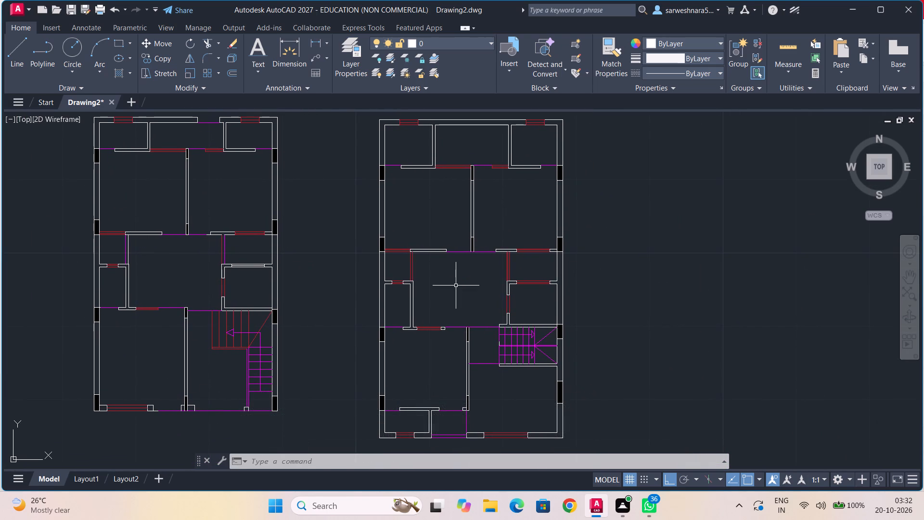
{"action": "scroll", "coordinate": [456, 286], "scroll_direction": "up", "scroll_amount": 2}
{"action": "scroll", "coordinate": [369, 274], "scroll_direction": "up", "scroll_amount": 2}
{"action": "middle_click_drag", "start_coordinate": [396, 293], "coordinate": [476, 348]}
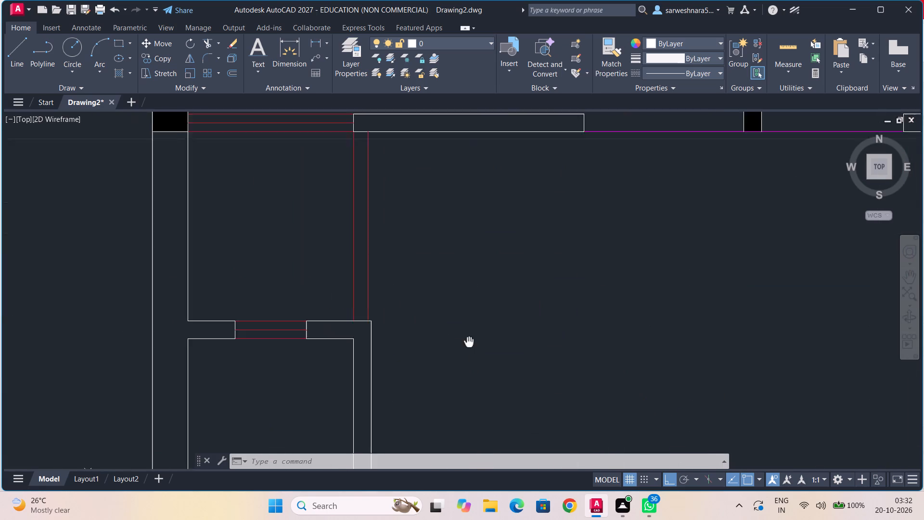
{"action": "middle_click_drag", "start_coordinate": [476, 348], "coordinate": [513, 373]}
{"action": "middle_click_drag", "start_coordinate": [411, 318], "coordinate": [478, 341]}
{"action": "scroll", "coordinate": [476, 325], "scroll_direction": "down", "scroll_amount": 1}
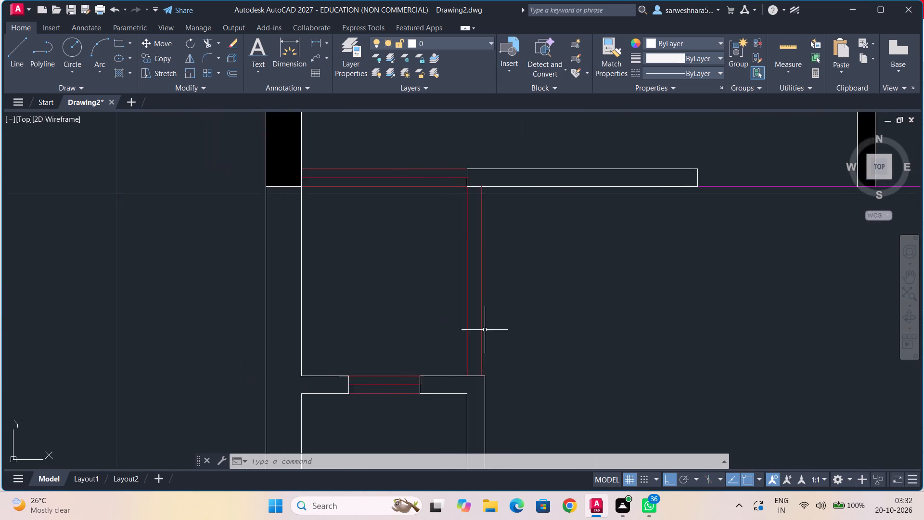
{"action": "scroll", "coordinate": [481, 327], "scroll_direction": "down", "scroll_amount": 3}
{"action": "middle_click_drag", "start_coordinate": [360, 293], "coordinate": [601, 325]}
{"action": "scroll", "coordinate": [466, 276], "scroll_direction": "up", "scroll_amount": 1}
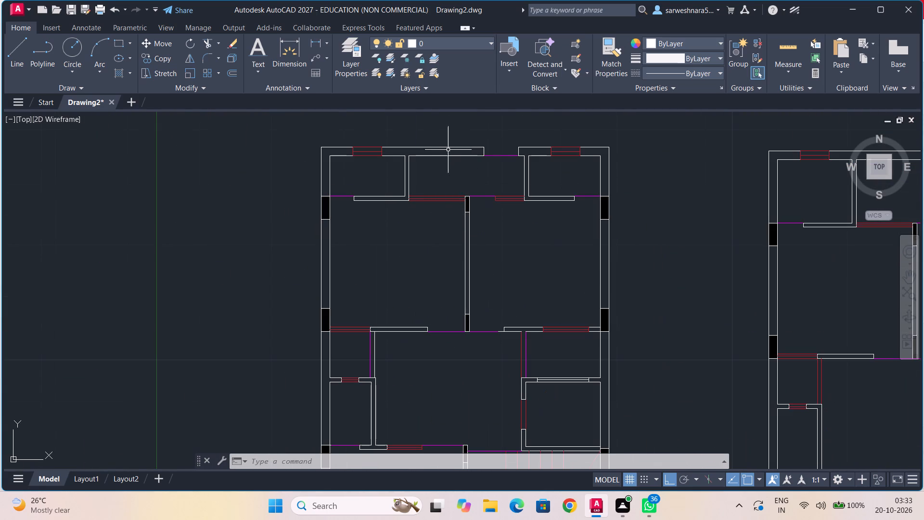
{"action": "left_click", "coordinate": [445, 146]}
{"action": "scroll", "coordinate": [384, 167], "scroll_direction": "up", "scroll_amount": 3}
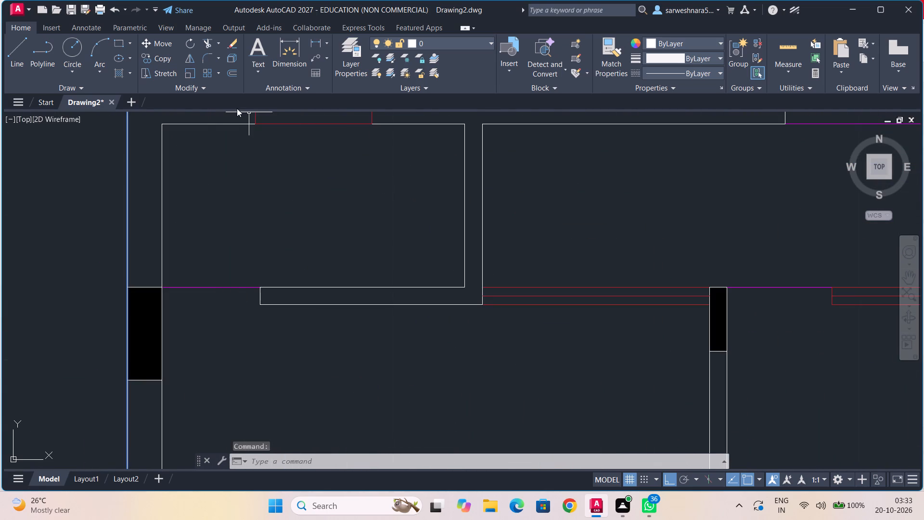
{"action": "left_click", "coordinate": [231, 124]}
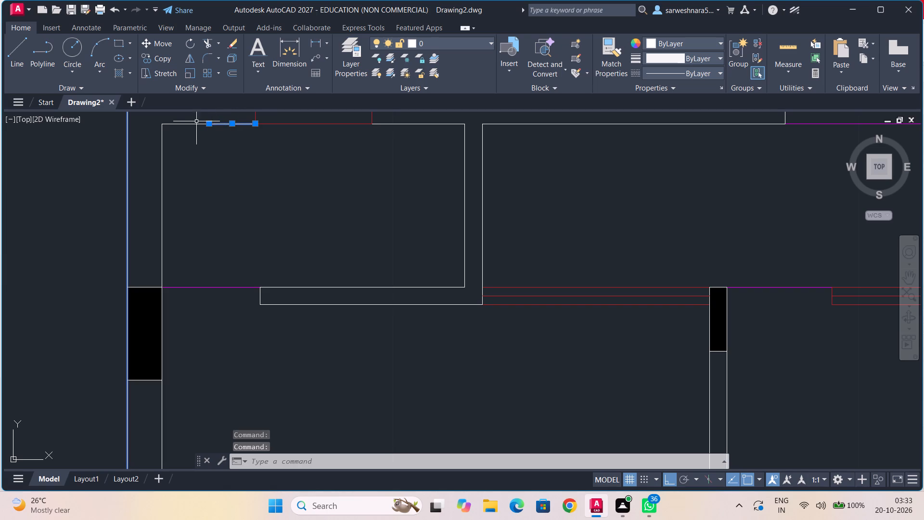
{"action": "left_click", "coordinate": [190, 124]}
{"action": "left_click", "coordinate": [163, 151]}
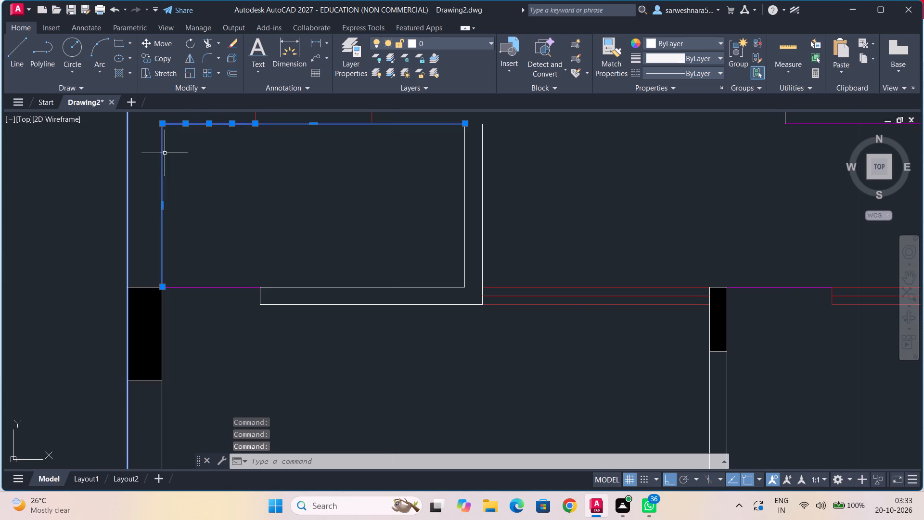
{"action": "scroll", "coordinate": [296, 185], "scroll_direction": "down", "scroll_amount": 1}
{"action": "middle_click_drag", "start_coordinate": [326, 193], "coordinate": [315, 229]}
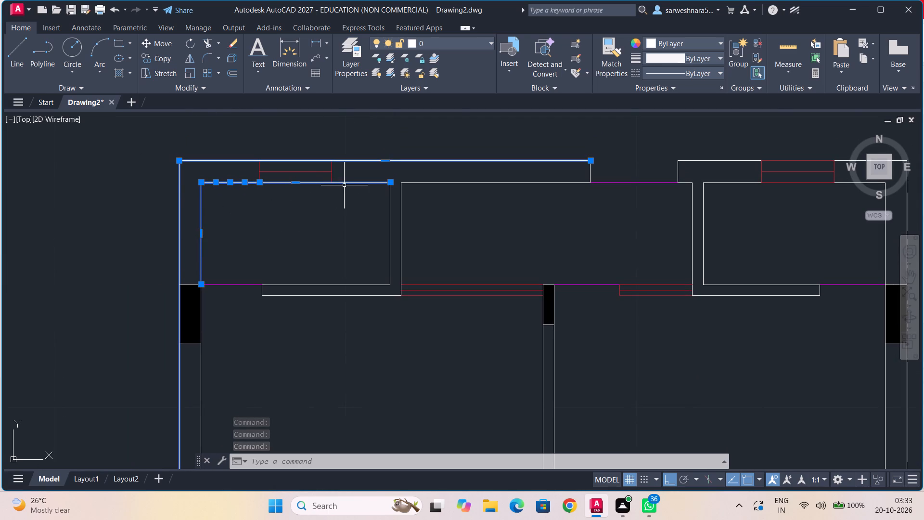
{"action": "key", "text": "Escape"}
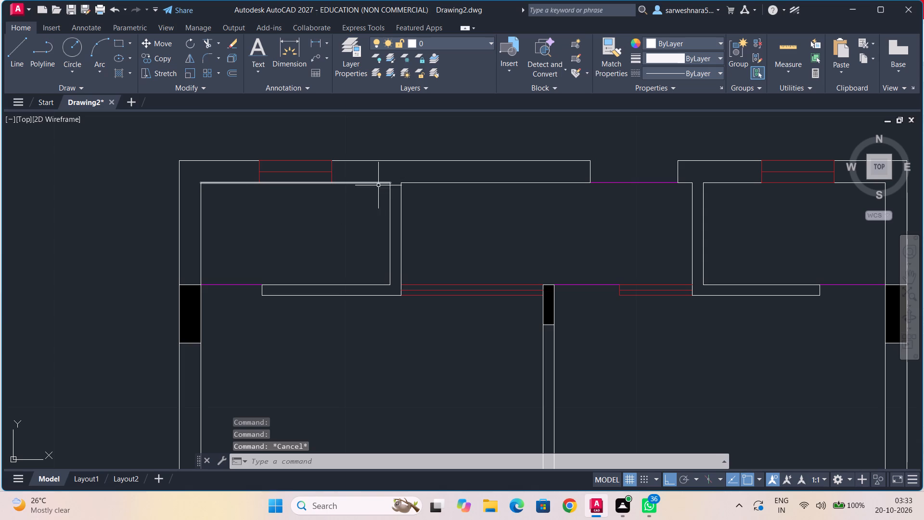
Break the north wall's inner line at the east end of the northwest room's window in the west floor plan.
{"action": "key", "text": "b"}
{"action": "type", "text": "re"}
{"action": "left_click", "coordinate": [459, 181]}
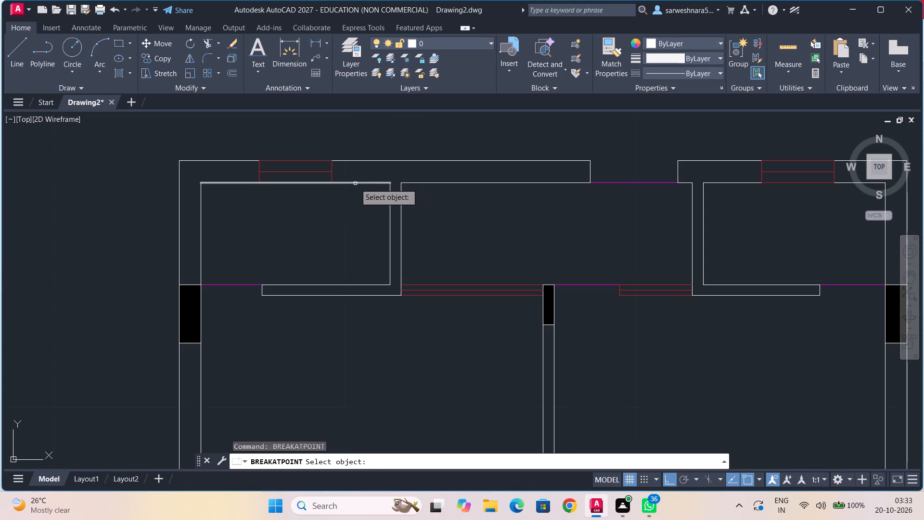
{"action": "left_click", "coordinate": [355, 183]}
{"action": "left_click", "coordinate": [335, 182]}
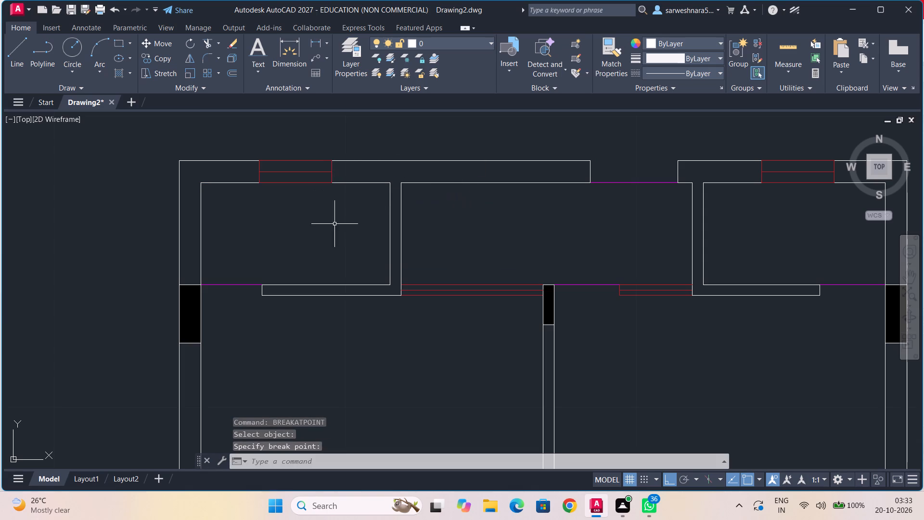
{"action": "left_click", "coordinate": [240, 182]}
{"action": "left_click", "coordinate": [218, 183]}
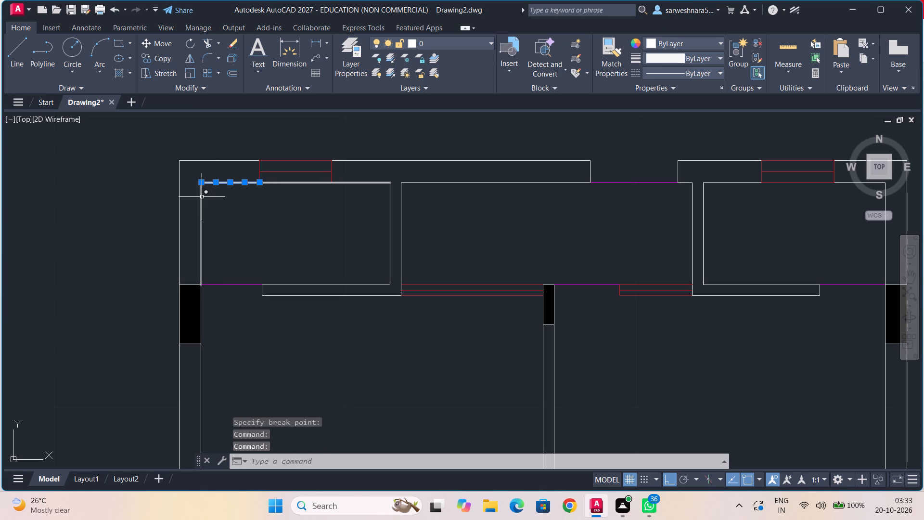
{"action": "key", "text": "Escape"}
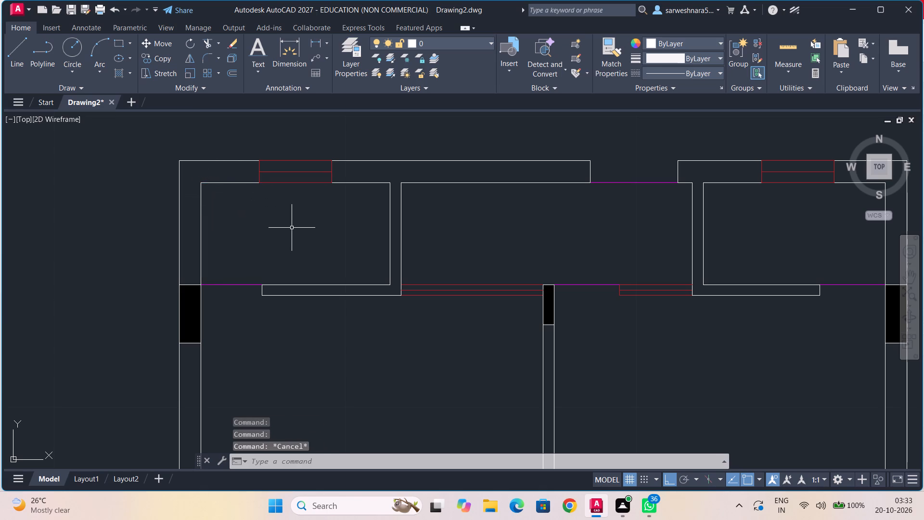
Break the northwest room's inner wall line at the west end of the same north wall window.
{"action": "type", "text": "bre"}
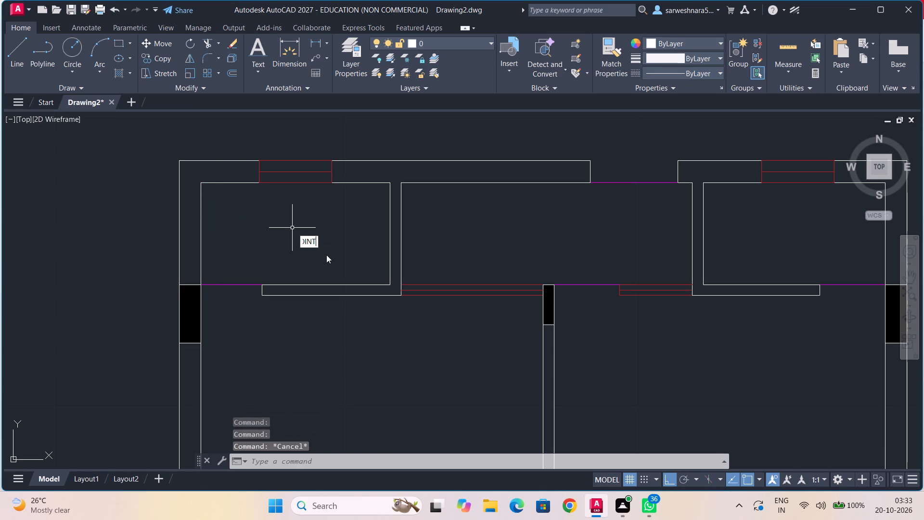
{"action": "left_click", "coordinate": [327, 255]}
{"action": "left_click", "coordinate": [202, 256]}
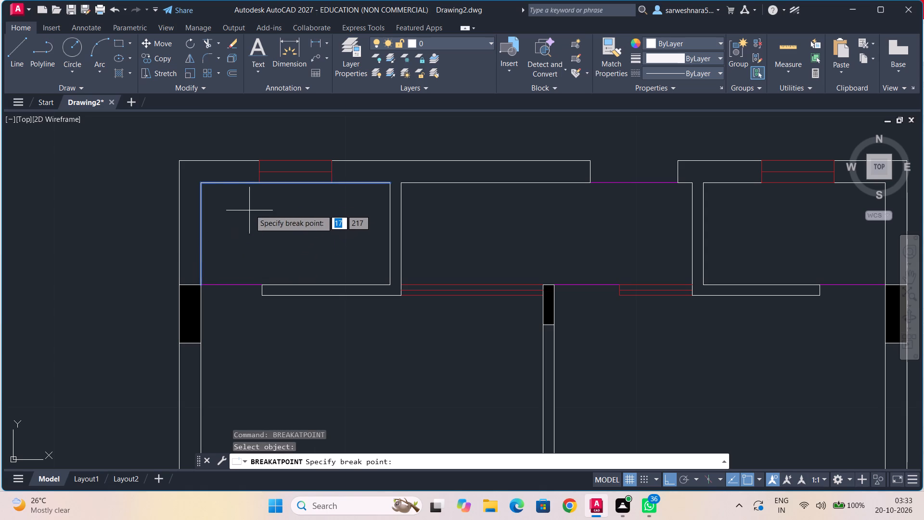
{"action": "left_click", "coordinate": [257, 180]}
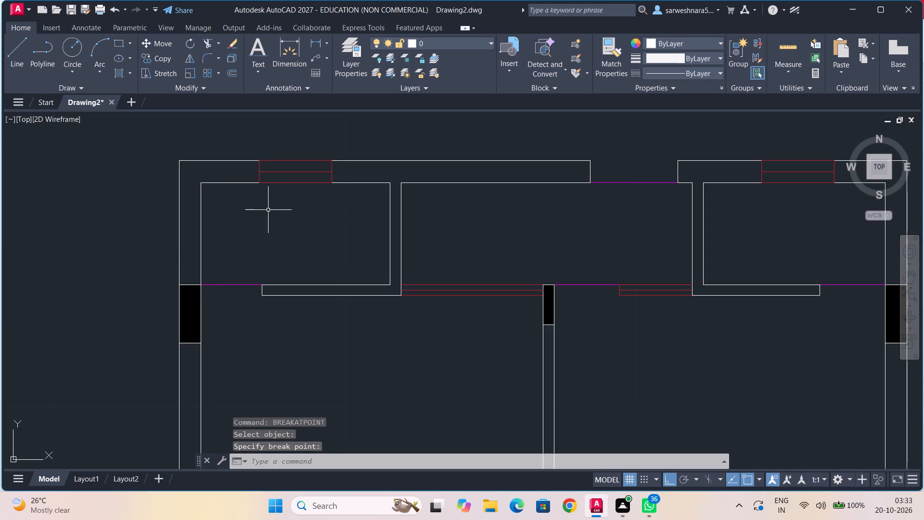
{"action": "key", "text": "Escape"}
{"action": "left_click", "coordinate": [200, 257]}
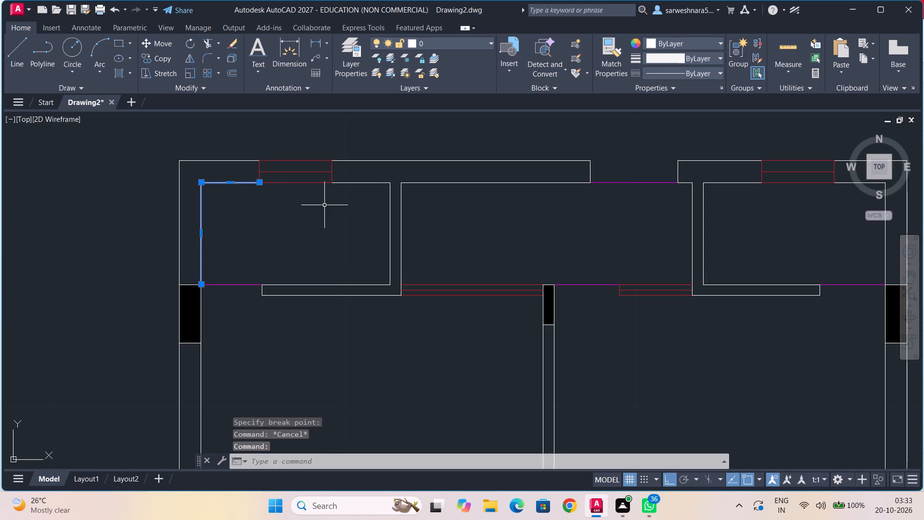
{"action": "left_click", "coordinate": [355, 184]}
{"action": "left_click", "coordinate": [356, 161]}
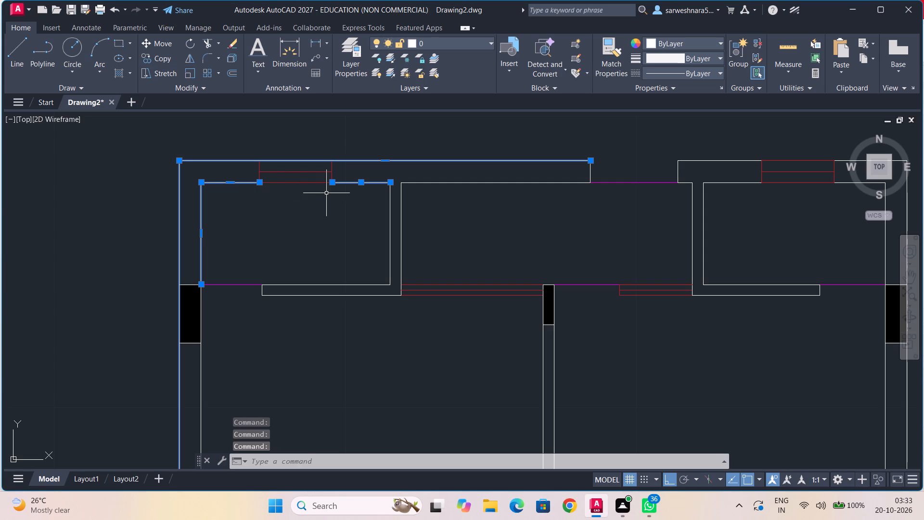
{"action": "key", "text": "Escape"}
Break the north wall's outer line at the west end of the northwest room's window.
{"action": "type", "text": "bre"}
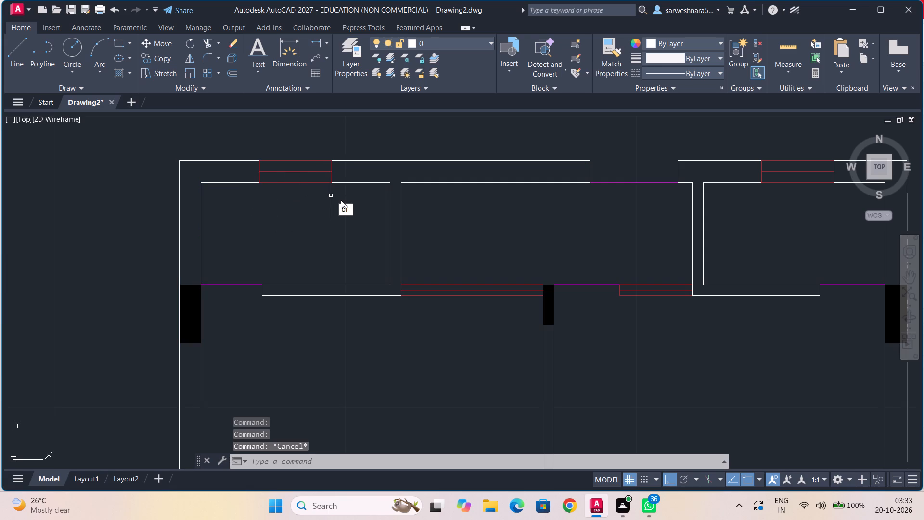
{"action": "left_click", "coordinate": [376, 221]}
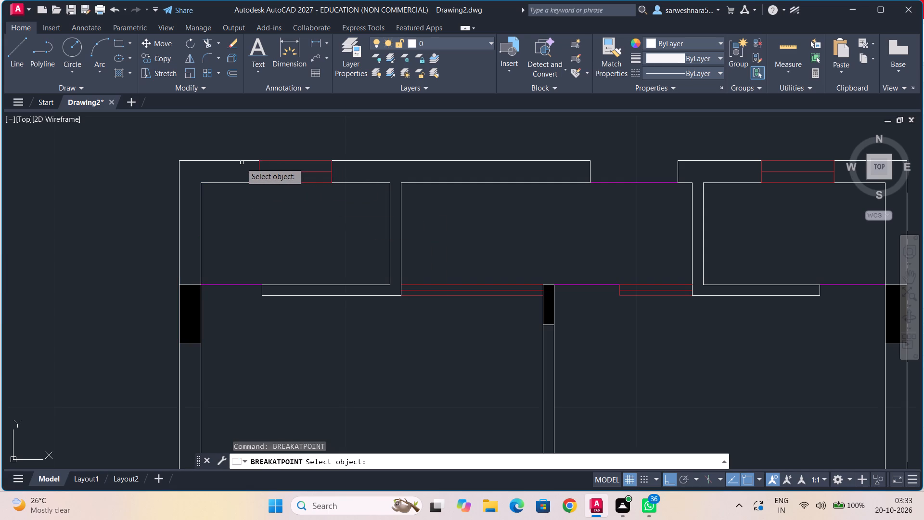
{"action": "left_click", "coordinate": [245, 160]}
{"action": "left_click", "coordinate": [258, 161]}
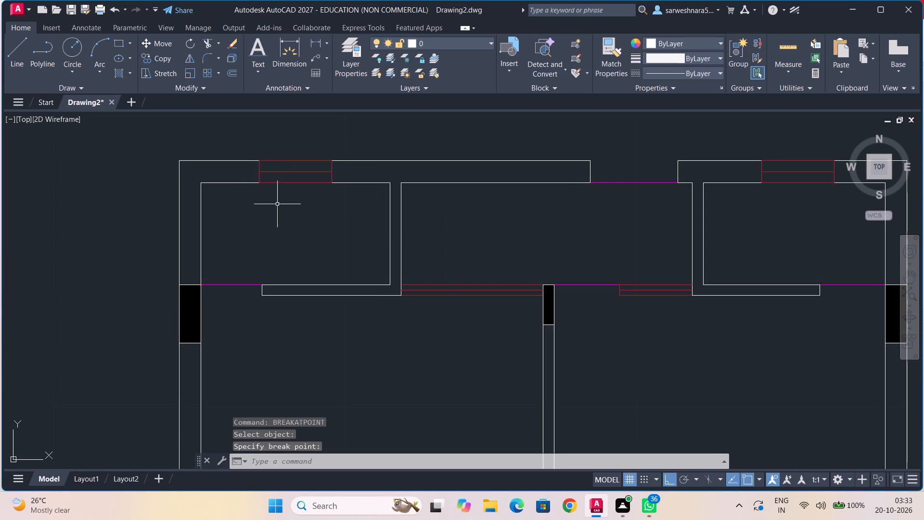
{"action": "key", "text": "Escape"}
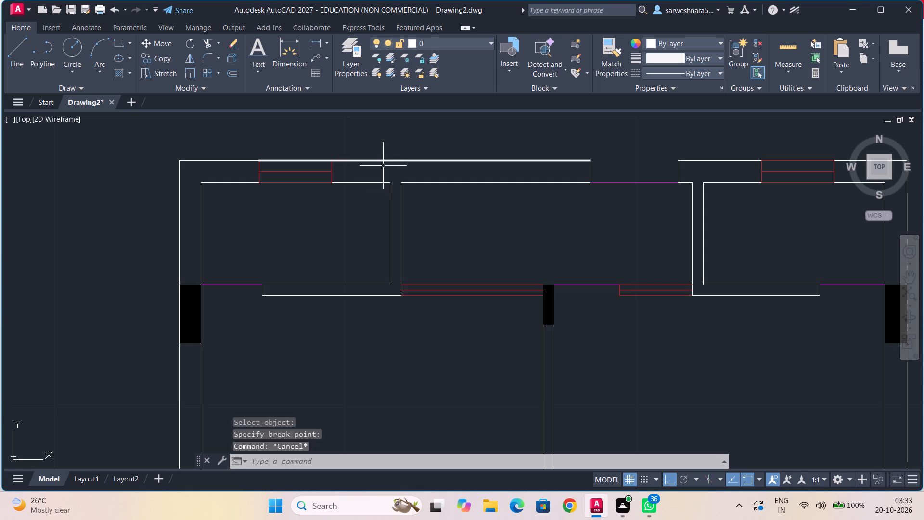
Break the north wall's outer line at the east end of the northwest room's window.
{"action": "type", "text": "bre"}
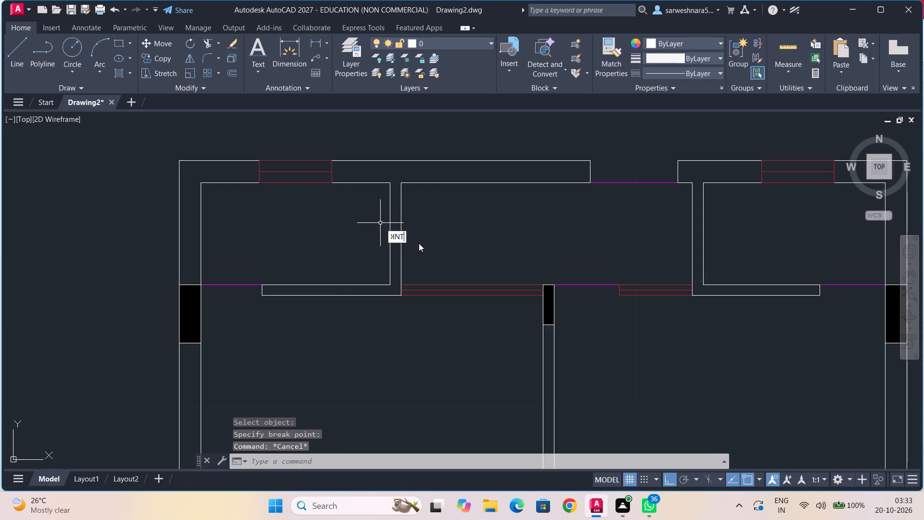
{"action": "left_click", "coordinate": [420, 247]}
{"action": "left_click", "coordinate": [354, 161]}
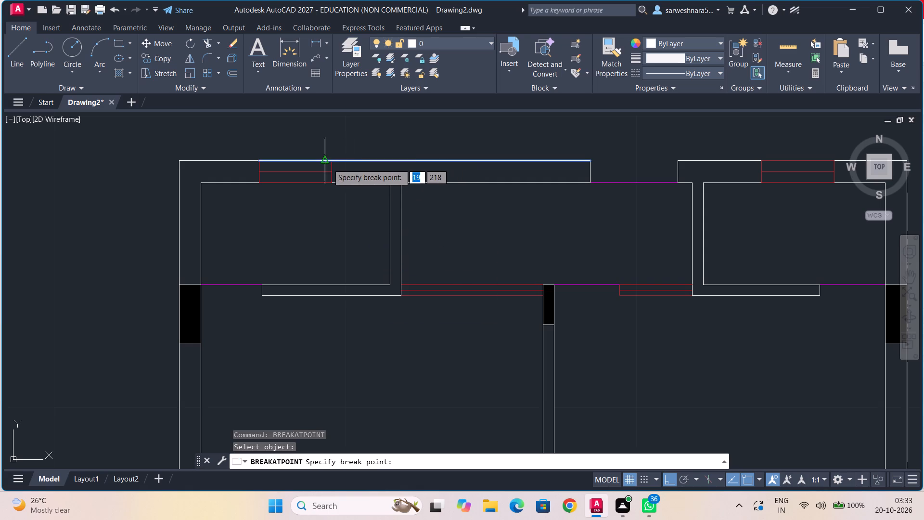
{"action": "left_click", "coordinate": [333, 161]}
{"action": "key", "text": "Escape"}
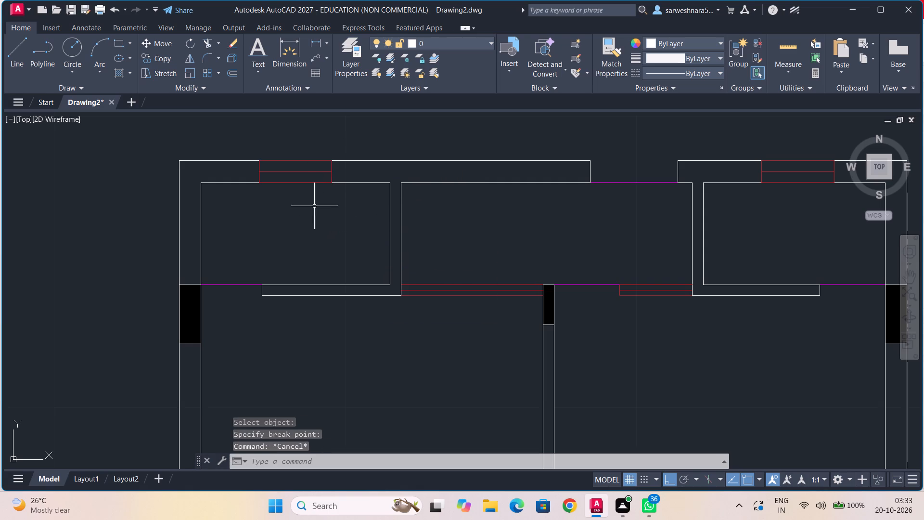
Set the northwest room's wall lines, its partitions and the north wall up to the opening to index colour 194, excluding windows and openings.
{"action": "left_click", "coordinate": [244, 162]}
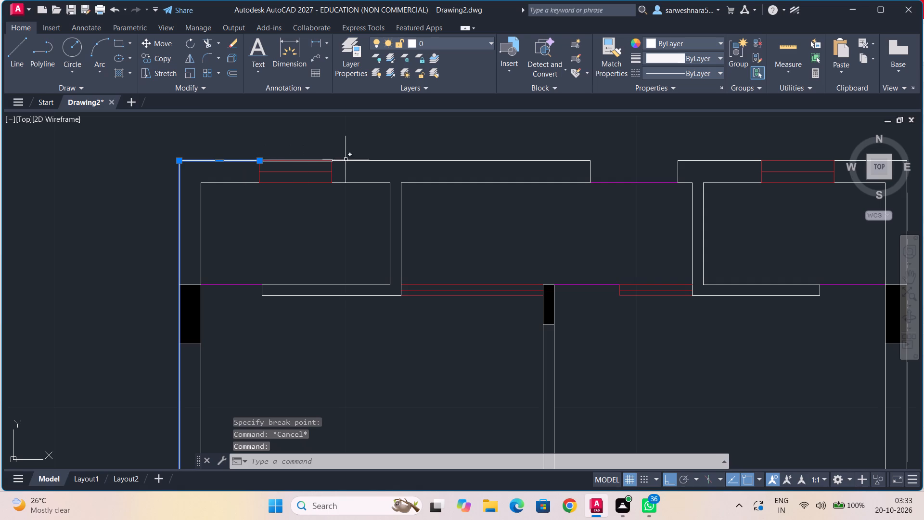
{"action": "left_click", "coordinate": [363, 160]}
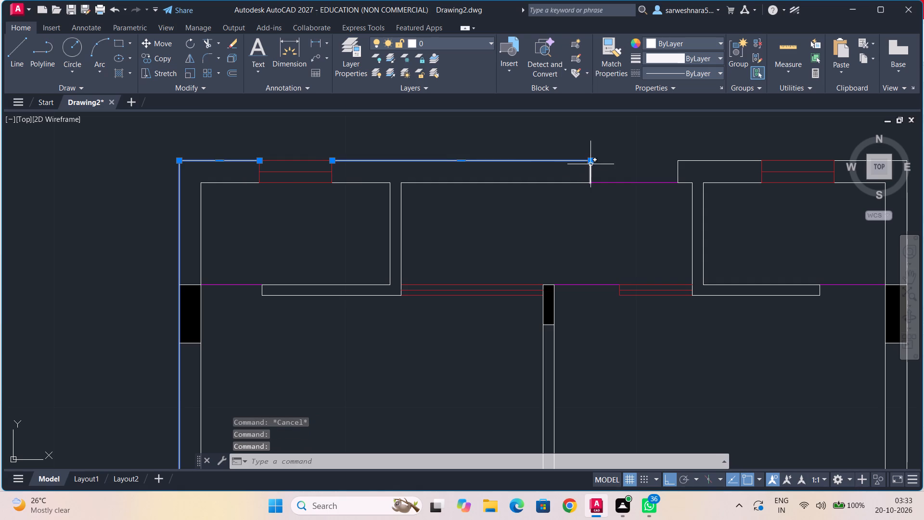
{"action": "left_click", "coordinate": [590, 168]}
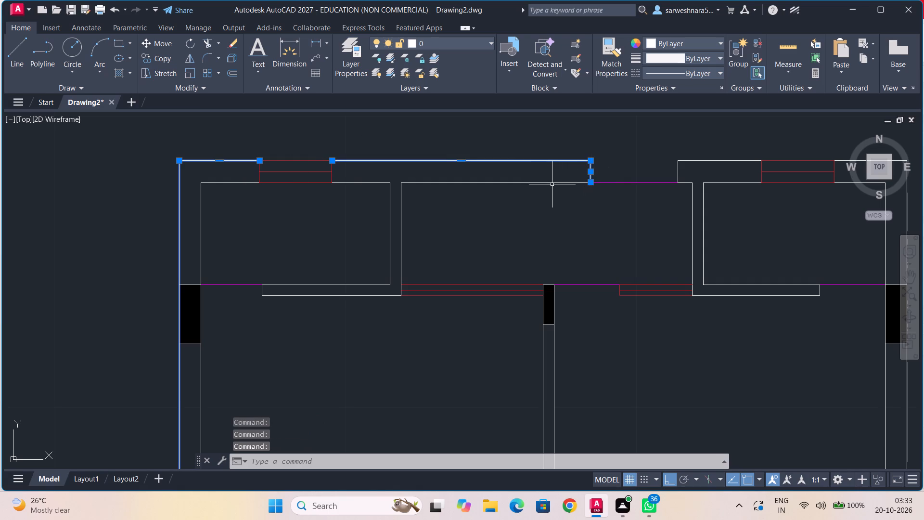
{"action": "left_click", "coordinate": [506, 183]}
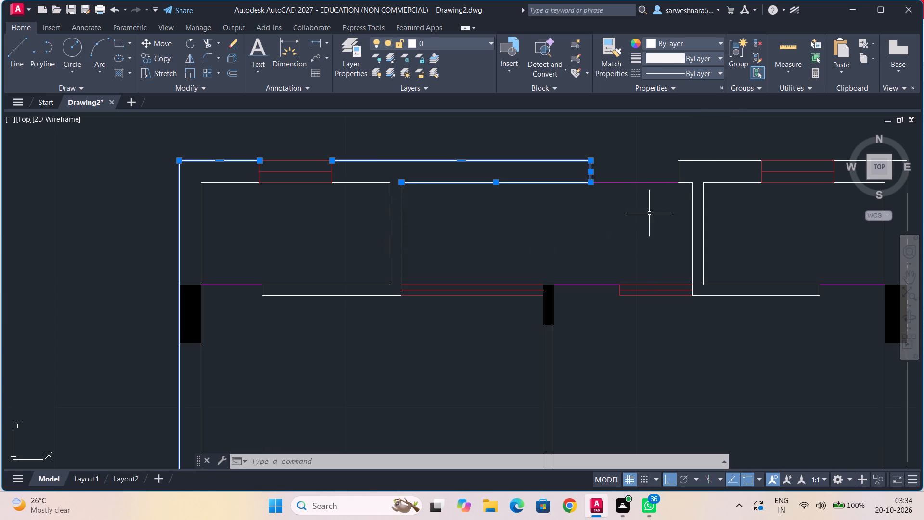
{"action": "left_click", "coordinate": [711, 45]}
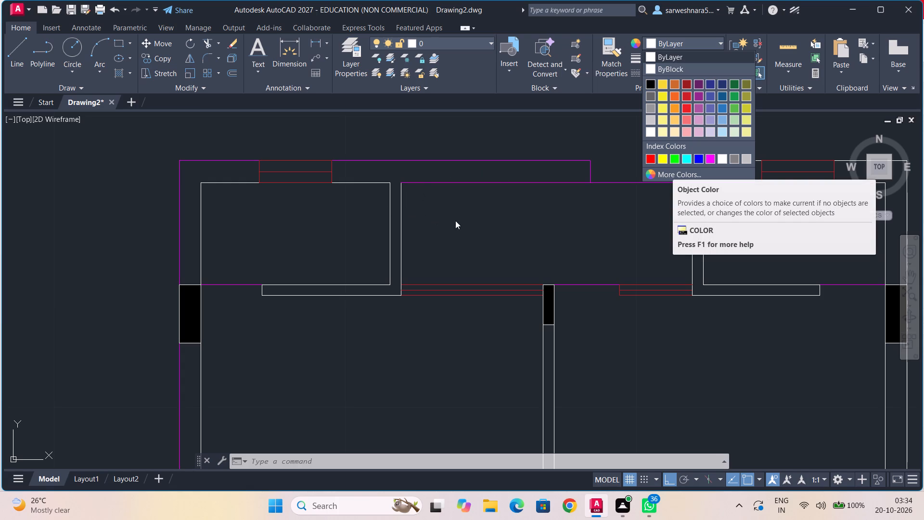
{"action": "key", "text": "Escape"}
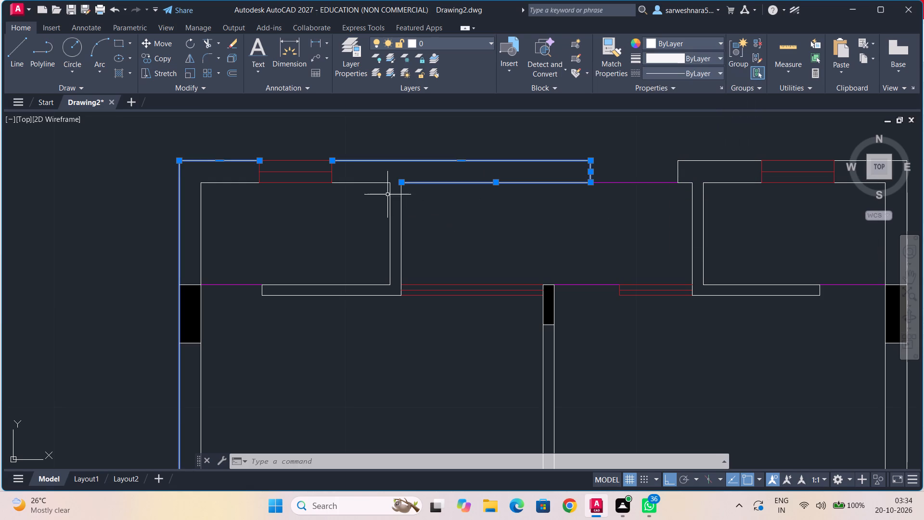
{"action": "left_click", "coordinate": [360, 182]}
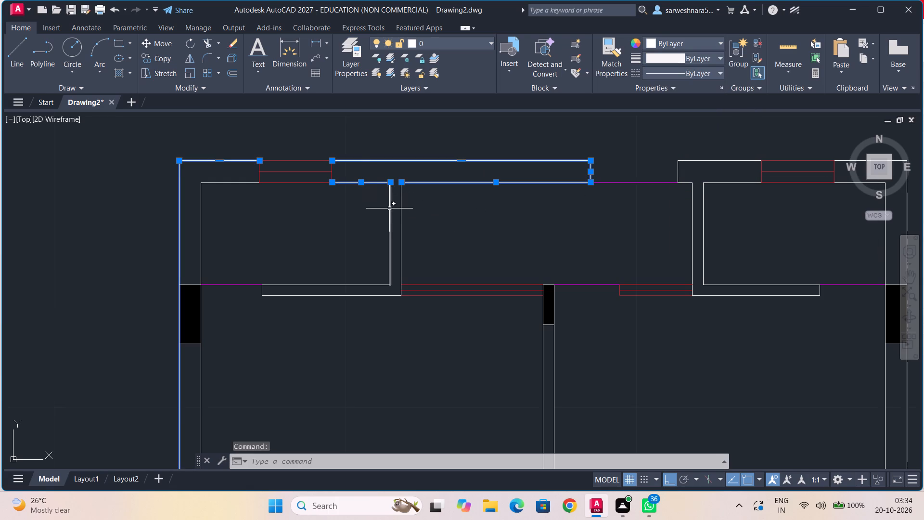
{"action": "left_click", "coordinate": [390, 210]}
{"action": "left_click", "coordinate": [402, 215]}
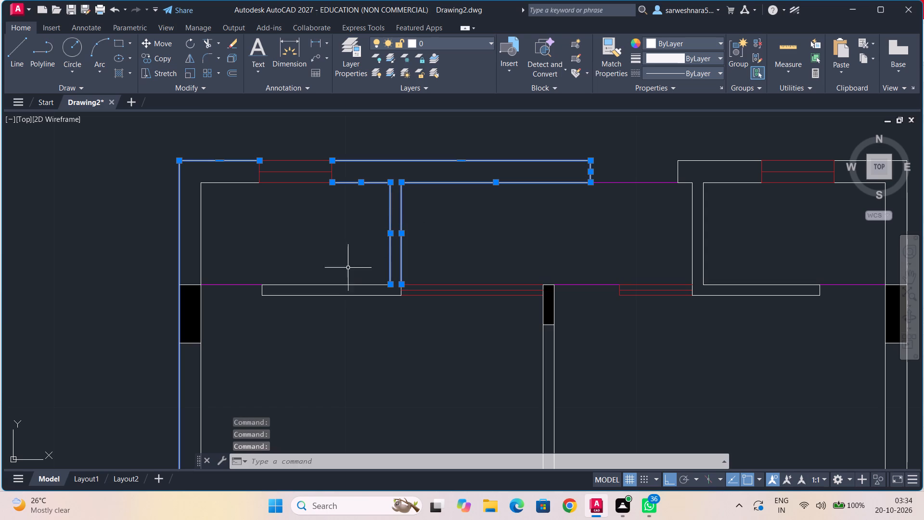
{"action": "left_click", "coordinate": [327, 286]}
{"action": "scroll", "coordinate": [276, 289], "scroll_direction": "up", "scroll_amount": 2}
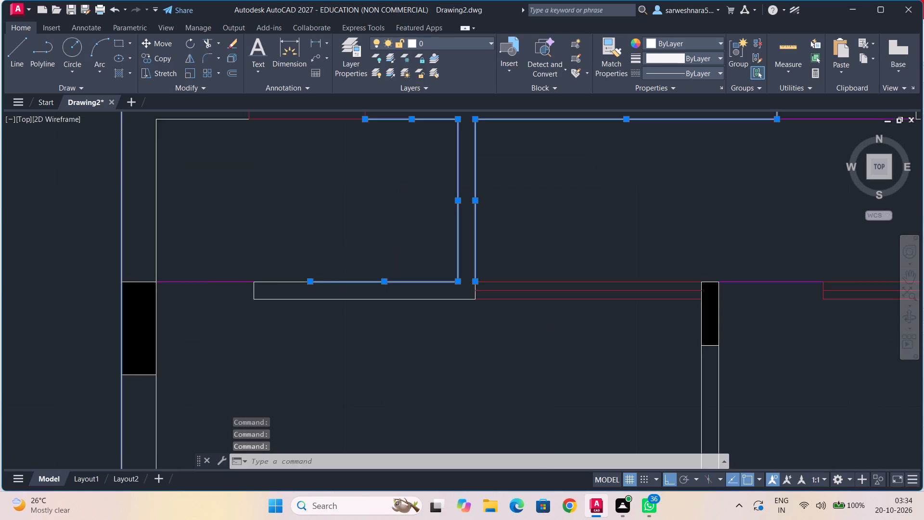
{"action": "left_click", "coordinate": [279, 277]}
{"action": "left_click", "coordinate": [241, 289]}
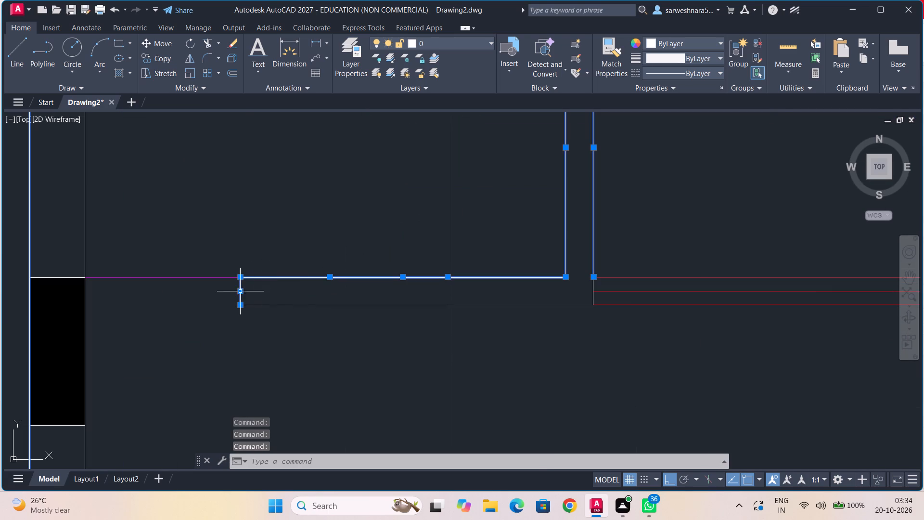
{"action": "left_click", "coordinate": [286, 305]}
{"action": "scroll", "coordinate": [322, 244], "scroll_direction": "down", "scroll_amount": 2}
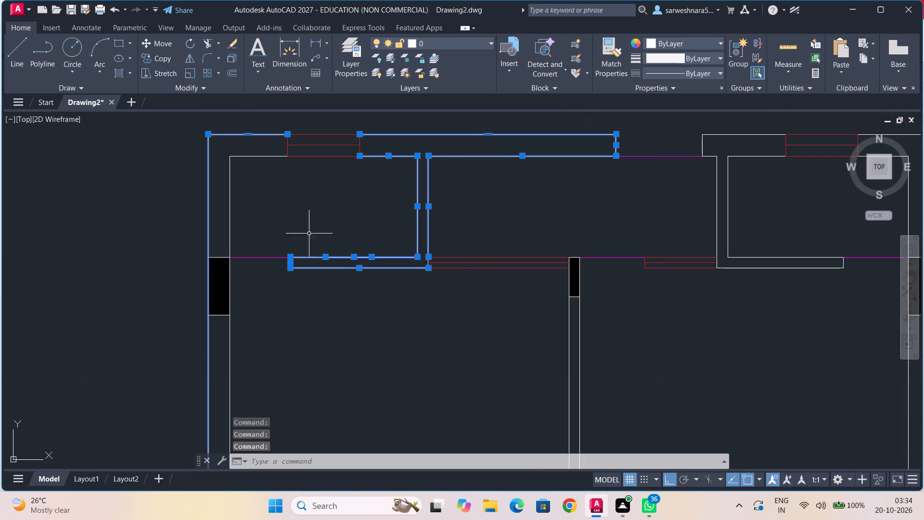
{"action": "middle_click_drag", "start_coordinate": [292, 221], "coordinate": [335, 236]}
{"action": "left_click", "coordinate": [311, 172]}
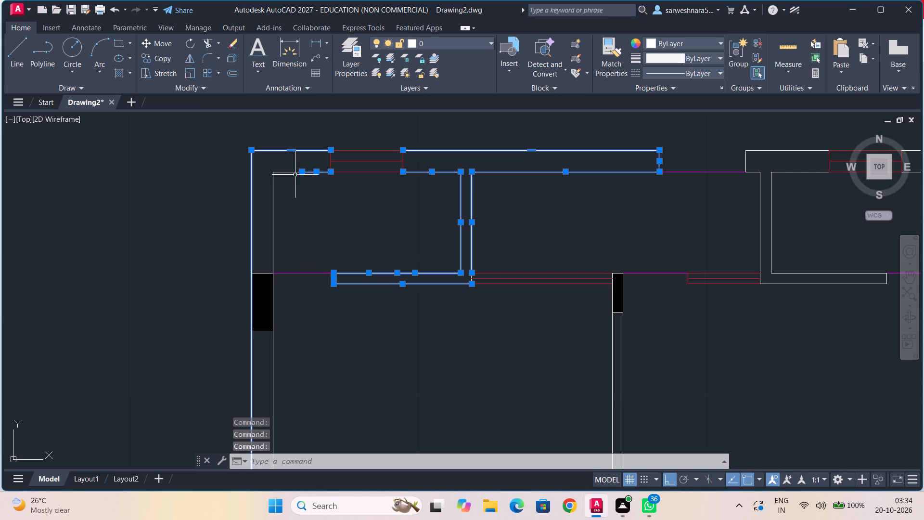
{"action": "left_click", "coordinate": [289, 172]}
{"action": "left_click", "coordinate": [273, 192]}
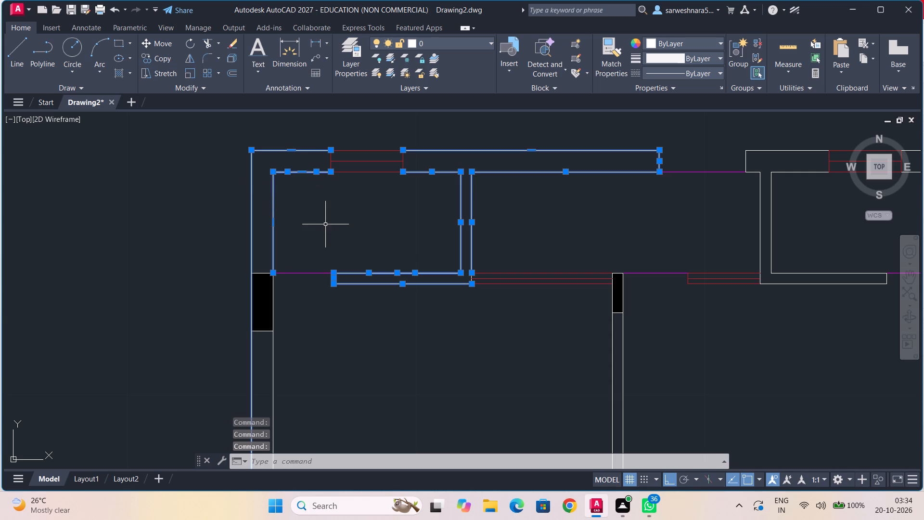
{"action": "middle_click_drag", "start_coordinate": [370, 225], "coordinate": [338, 231]}
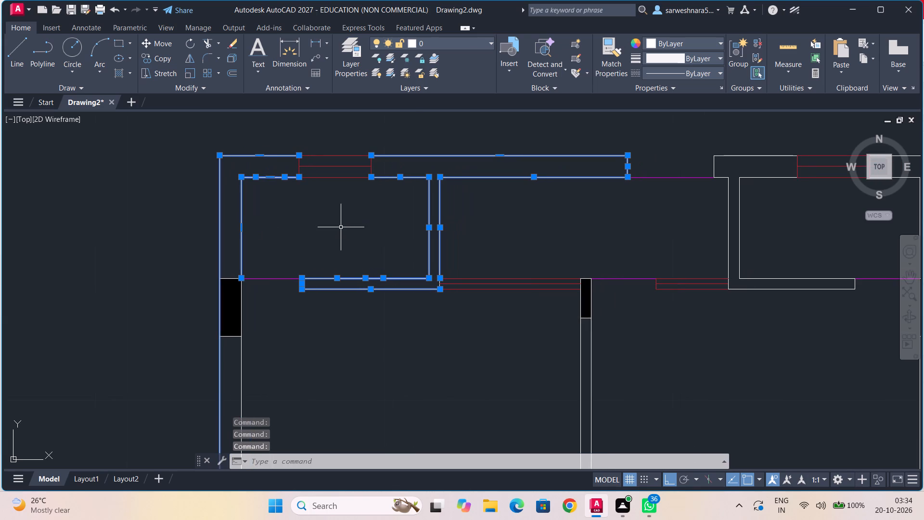
{"action": "left_click", "coordinate": [706, 45]}
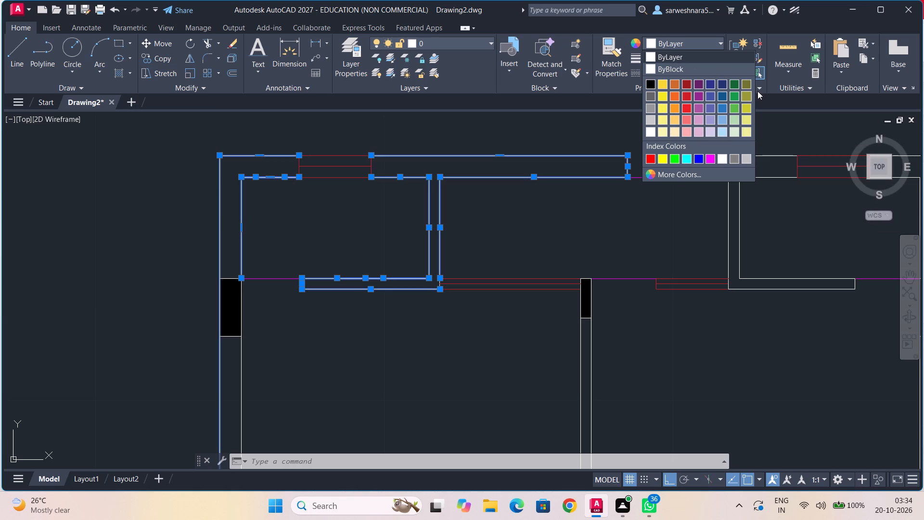
{"action": "left_click", "coordinate": [676, 175]}
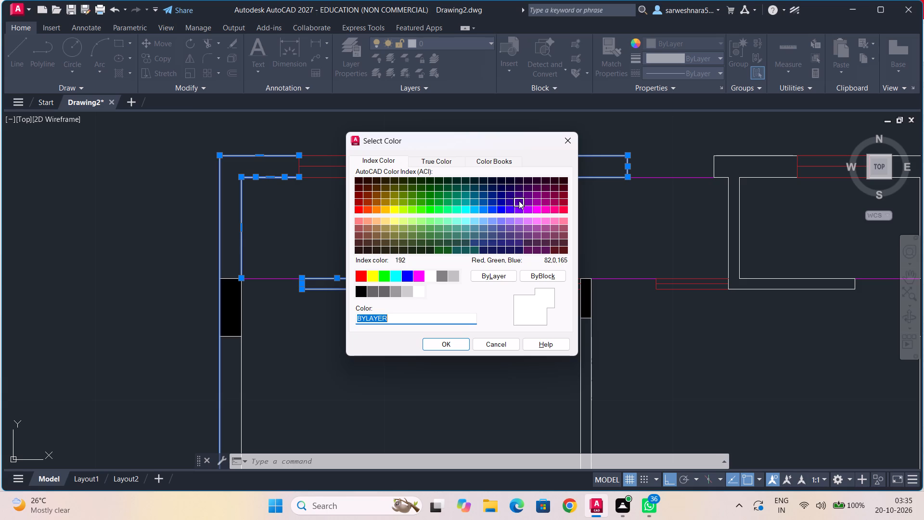
{"action": "left_click", "coordinate": [521, 198]}
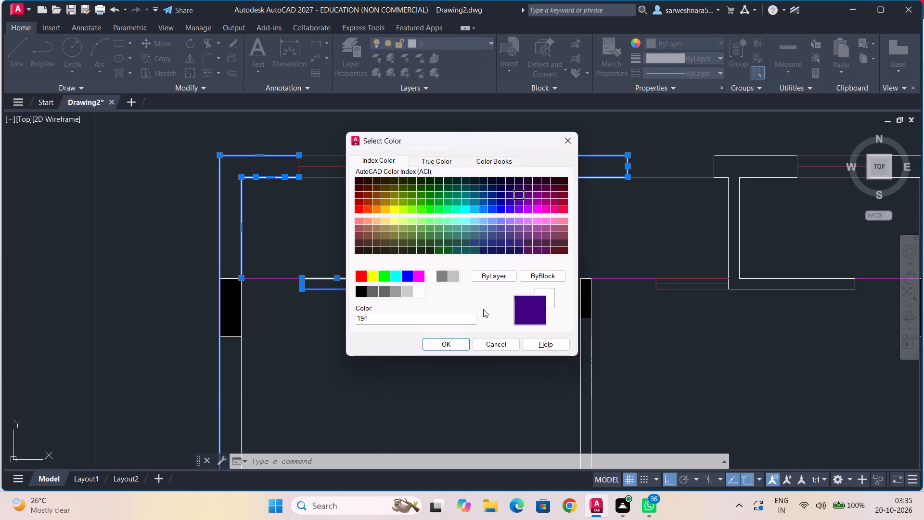
{"action": "left_click", "coordinate": [462, 340]}
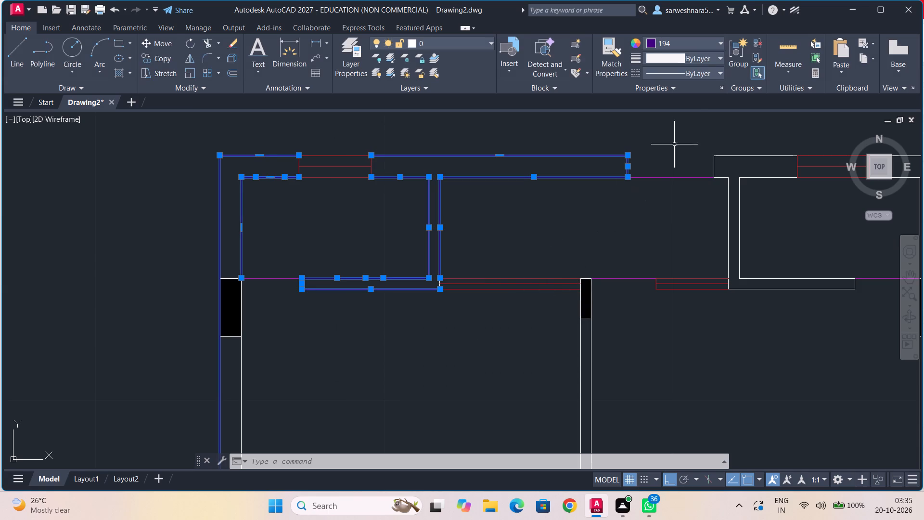
Change the colour of the same northwest wall and partition lines to 39,118,187.
{"action": "left_click", "coordinate": [700, 43]}
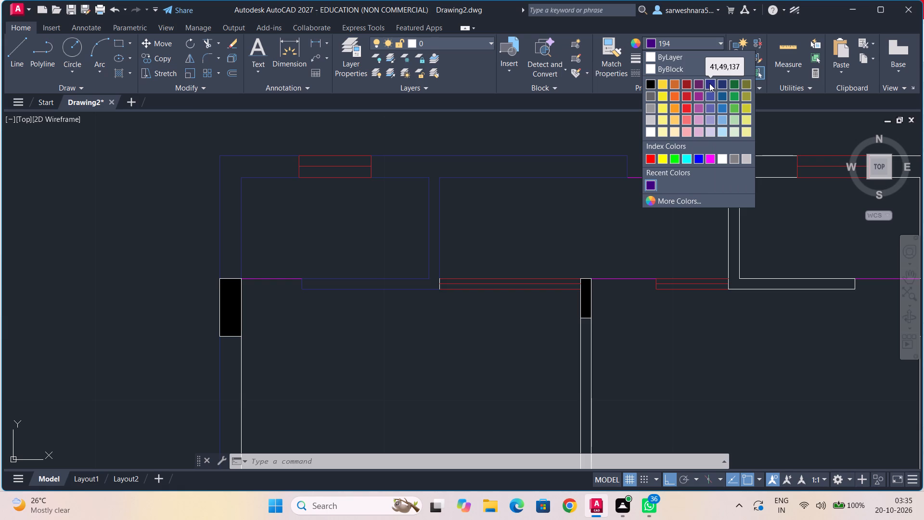
{"action": "left_click", "coordinate": [721, 106]}
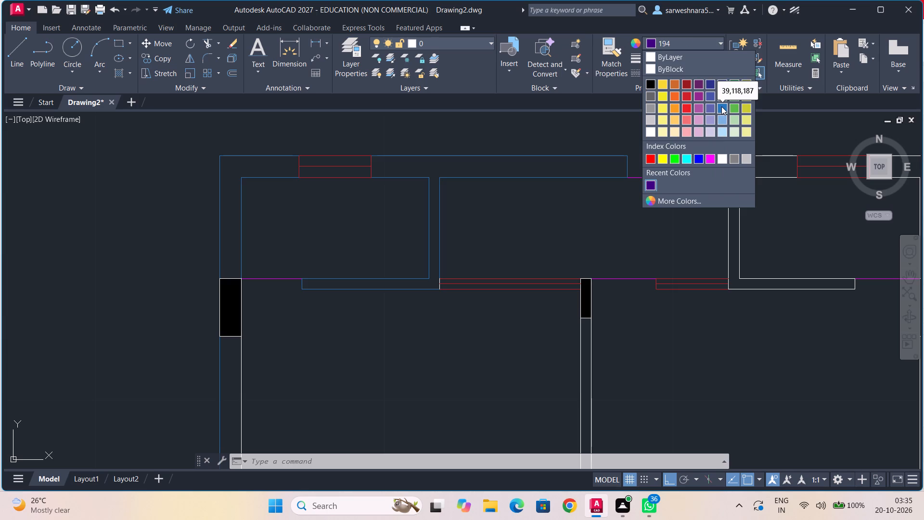
{"action": "middle_click_drag", "start_coordinate": [541, 232], "coordinate": [589, 204]}
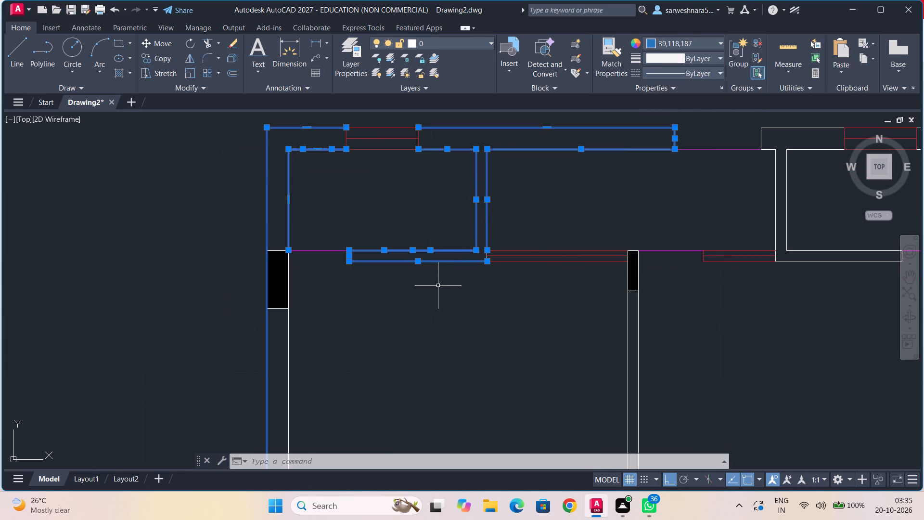
{"action": "key", "text": "Escape"}
Recolour the west wall's inner line below the northwest room and the hatched column's north, south and west outlines to 39,118,187.
{"action": "middle_click_drag", "start_coordinate": [329, 326], "coordinate": [350, 300]}
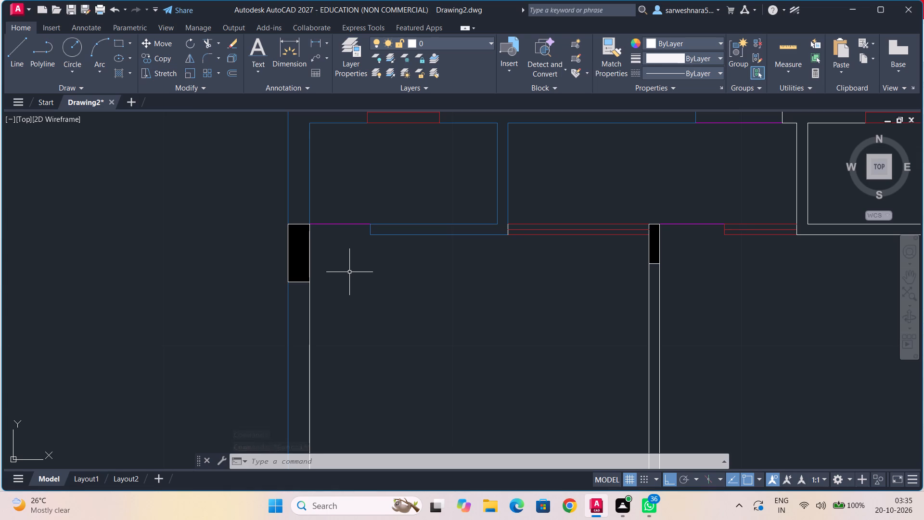
{"action": "scroll", "coordinate": [346, 265], "scroll_direction": "up", "scroll_amount": 2}
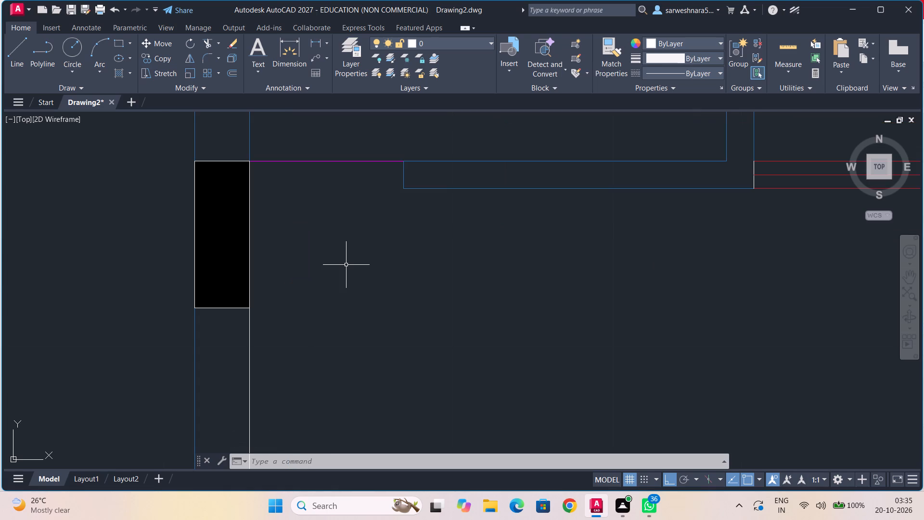
{"action": "scroll", "coordinate": [346, 265], "scroll_direction": "down", "scroll_amount": 5}
{"action": "scroll", "coordinate": [354, 279], "scroll_direction": "up", "scroll_amount": 2}
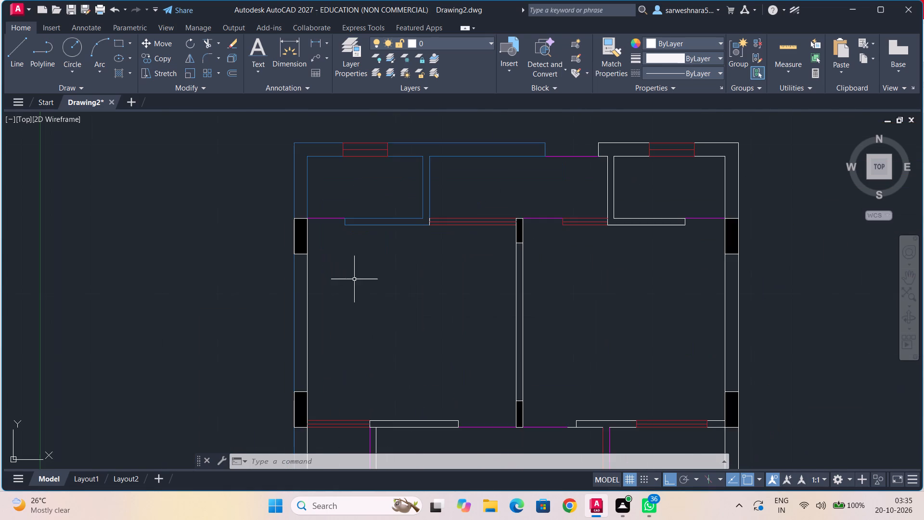
{"action": "scroll", "coordinate": [354, 279], "scroll_direction": "up", "scroll_amount": 2}
{"action": "scroll", "coordinate": [322, 253], "scroll_direction": "down", "scroll_amount": 1}
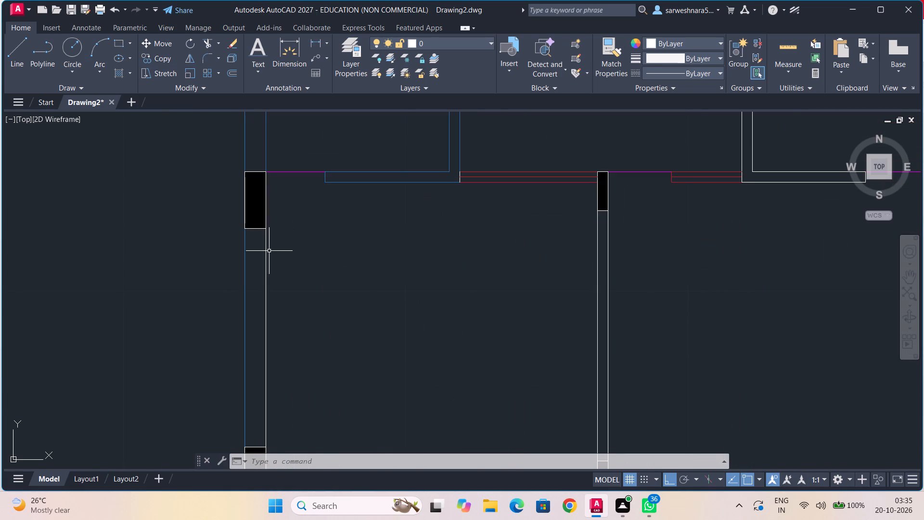
{"action": "left_click", "coordinate": [267, 251]}
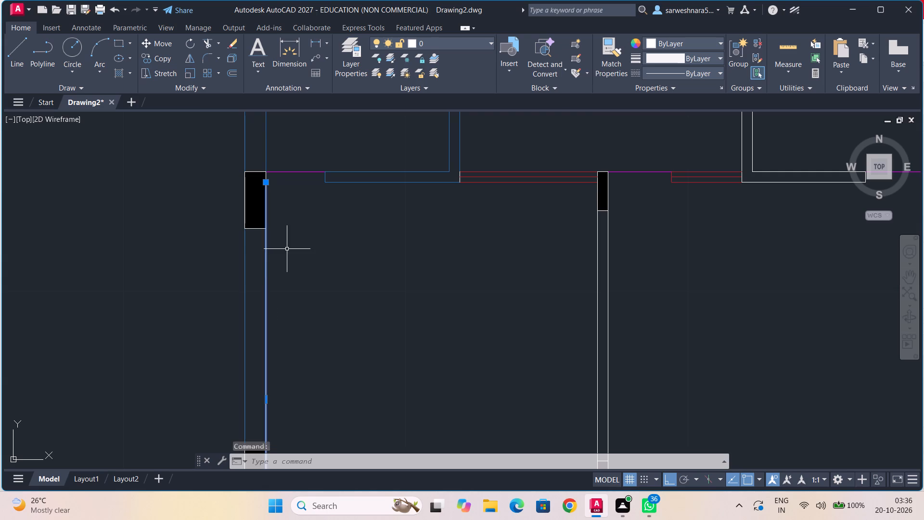
{"action": "scroll", "coordinate": [287, 248], "scroll_direction": "up", "scroll_amount": 1}
{"action": "middle_click_drag", "start_coordinate": [288, 249], "coordinate": [306, 284]}
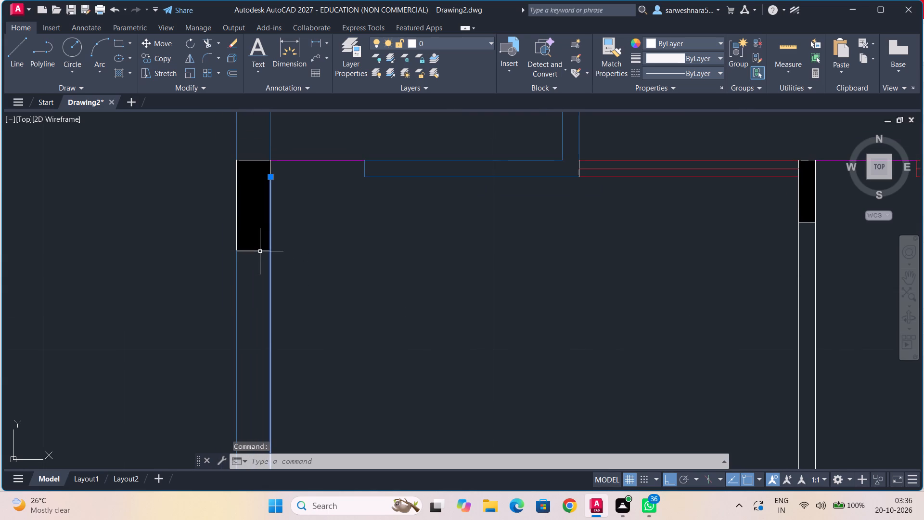
{"action": "left_click", "coordinate": [259, 251]}
{"action": "left_click", "coordinate": [235, 225]}
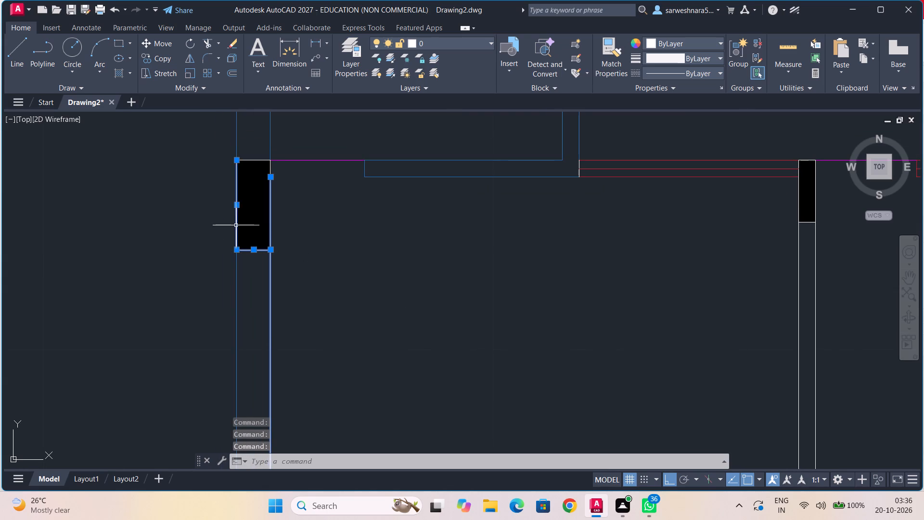
{"action": "left_click", "coordinate": [255, 160]}
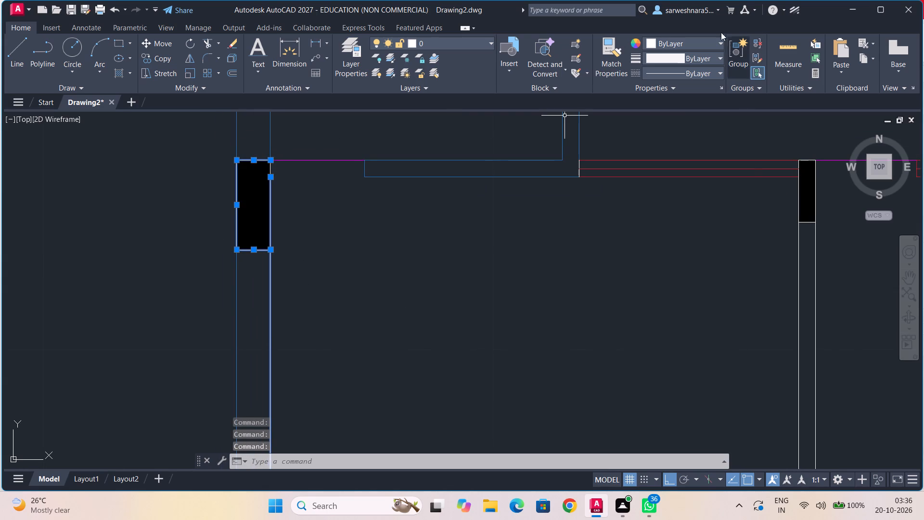
{"action": "left_click", "coordinate": [715, 42]}
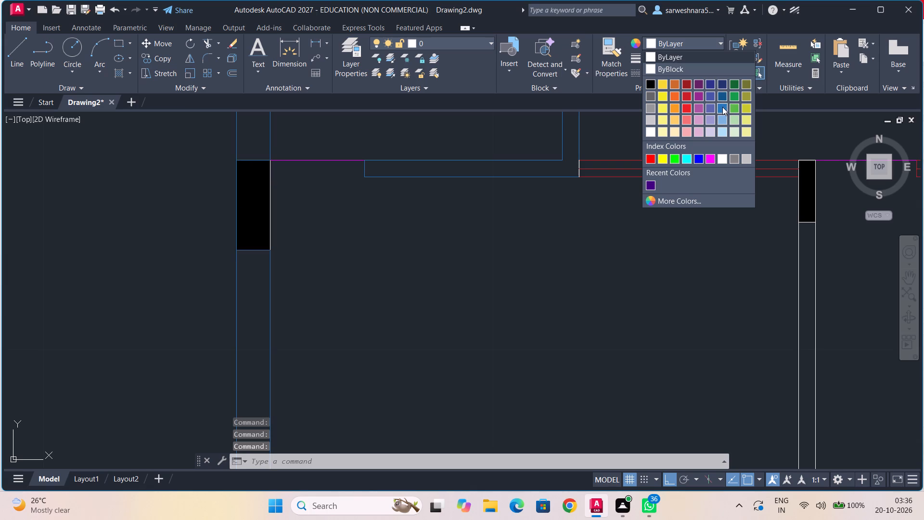
{"action": "left_click", "coordinate": [722, 107]}
{"action": "key", "text": "Escape"}
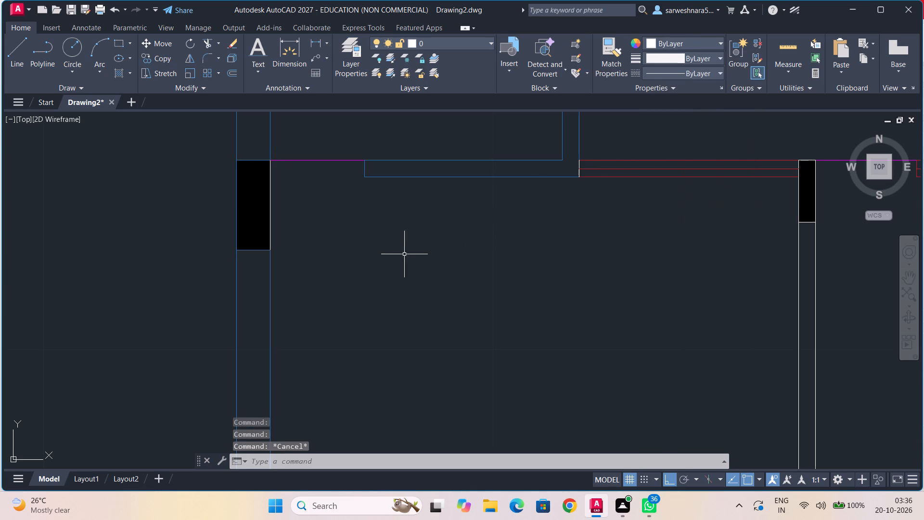
Recolour the east edge of the hatched west wall column below the northwest room to 39,118,187.
{"action": "scroll", "coordinate": [311, 227], "scroll_direction": "up", "scroll_amount": 1}
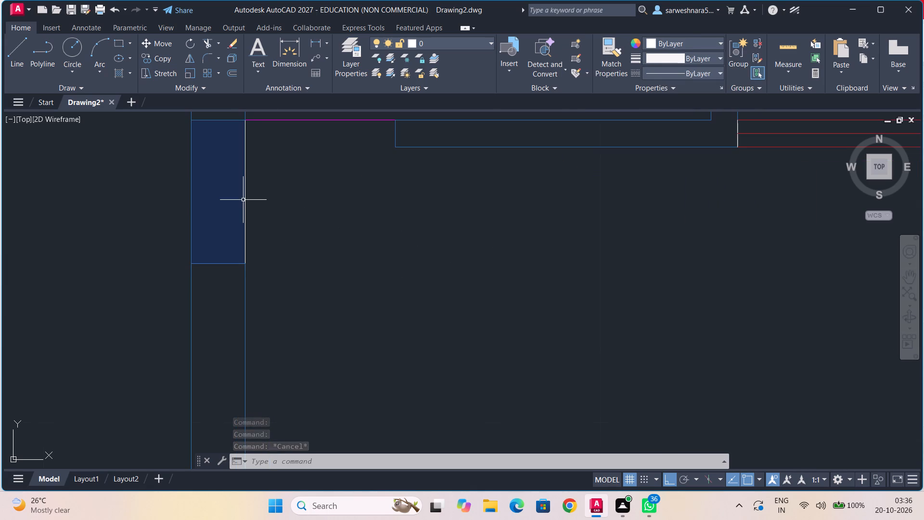
{"action": "left_click", "coordinate": [245, 200]}
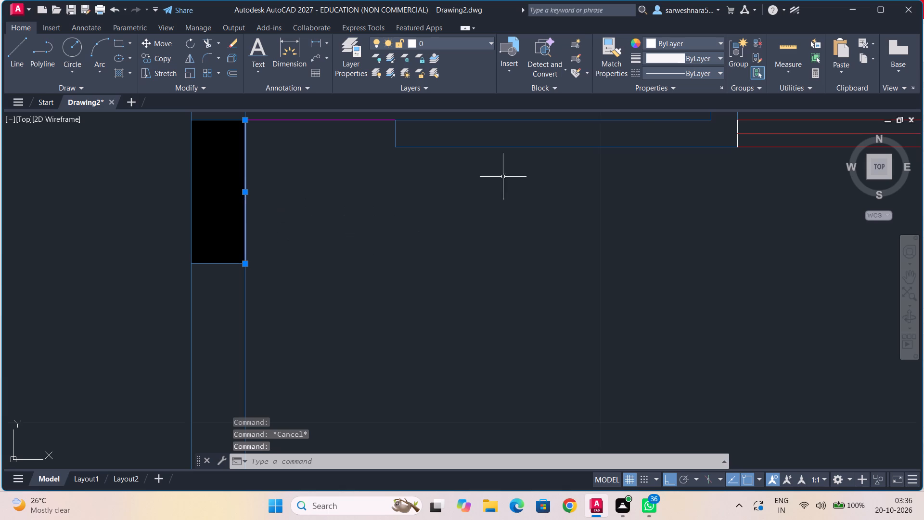
{"action": "left_click", "coordinate": [708, 39]}
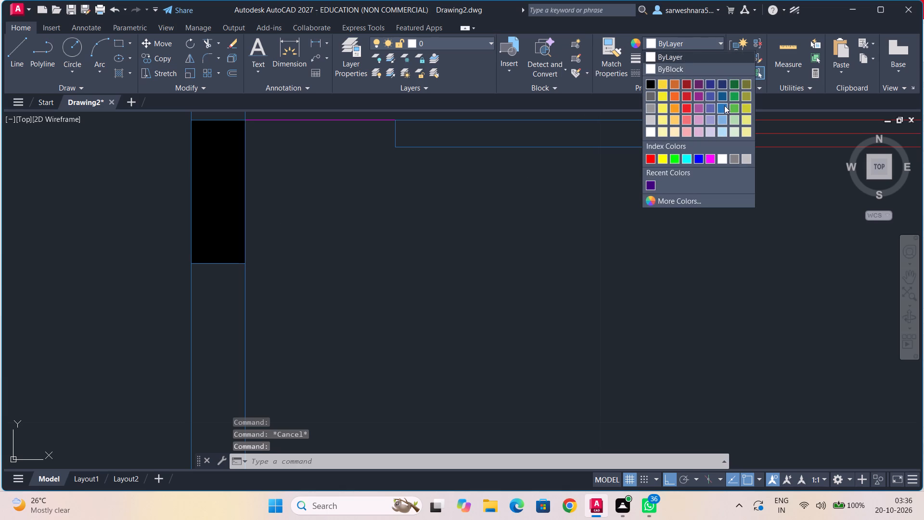
{"action": "left_click", "coordinate": [724, 105]}
{"action": "key", "text": "Escape"}
{"action": "scroll", "coordinate": [454, 196], "scroll_direction": "down", "scroll_amount": 1}
{"action": "middle_click_drag", "start_coordinate": [464, 251], "coordinate": [456, 343]}
{"action": "scroll", "coordinate": [456, 342], "scroll_direction": "down", "scroll_amount": 1}
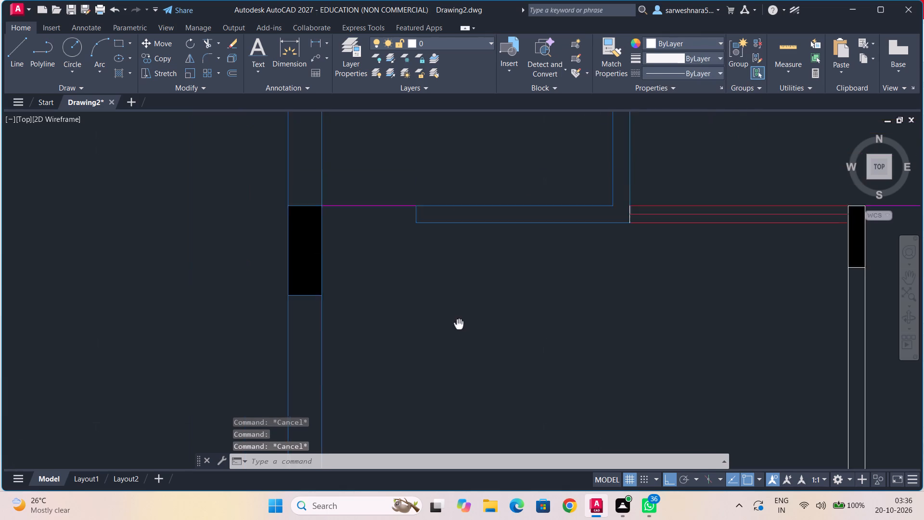
Select the short white end line where the northwest room's south wall meets the red window lines.
{"action": "middle_click_drag", "start_coordinate": [456, 343], "coordinate": [456, 344]}
{"action": "middle_click_drag", "start_coordinate": [459, 229], "coordinate": [436, 181]}
{"action": "middle_click_drag", "start_coordinate": [433, 298], "coordinate": [463, 180]}
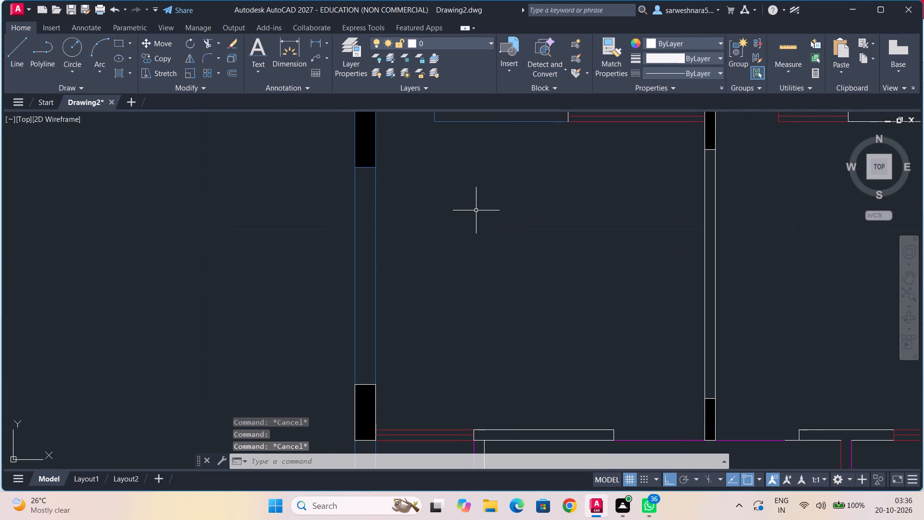
{"action": "middle_click_drag", "start_coordinate": [574, 171], "coordinate": [505, 293]}
{"action": "scroll", "coordinate": [491, 273], "scroll_direction": "up", "scroll_amount": 2}
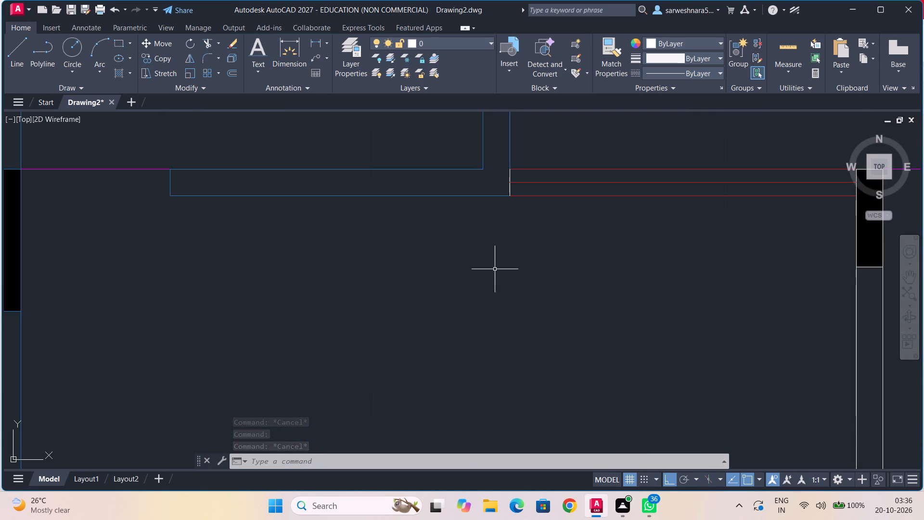
{"action": "scroll", "coordinate": [522, 253], "scroll_direction": "up", "scroll_amount": 1}
{"action": "middle_click_drag", "start_coordinate": [522, 253], "coordinate": [471, 337]}
{"action": "left_click", "coordinate": [450, 217]}
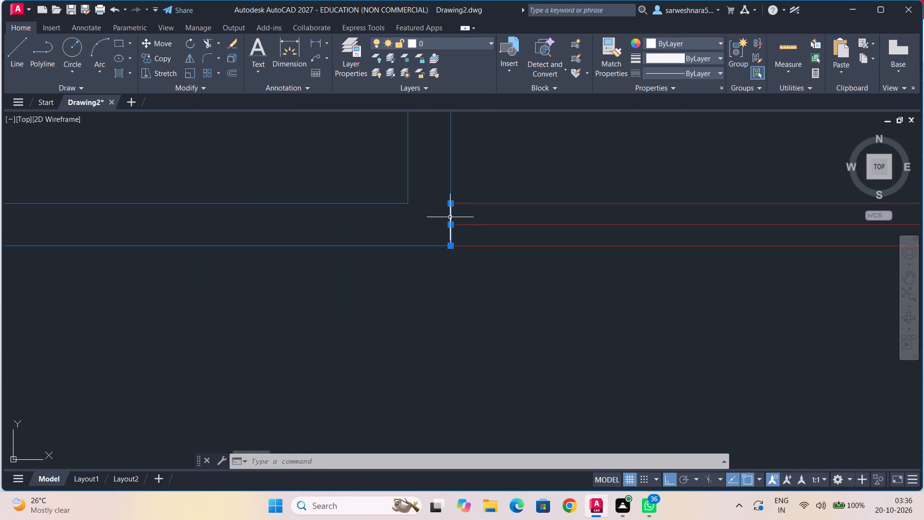
Add the north, east, west and south outlines of the next hatched column down the west wall to the selection.
{"action": "scroll", "coordinate": [424, 313], "scroll_direction": "down", "scroll_amount": 4}
{"action": "middle_click_drag", "start_coordinate": [378, 348], "coordinate": [544, 208]}
{"action": "middle_click_drag", "start_coordinate": [514, 271], "coordinate": [538, 179]}
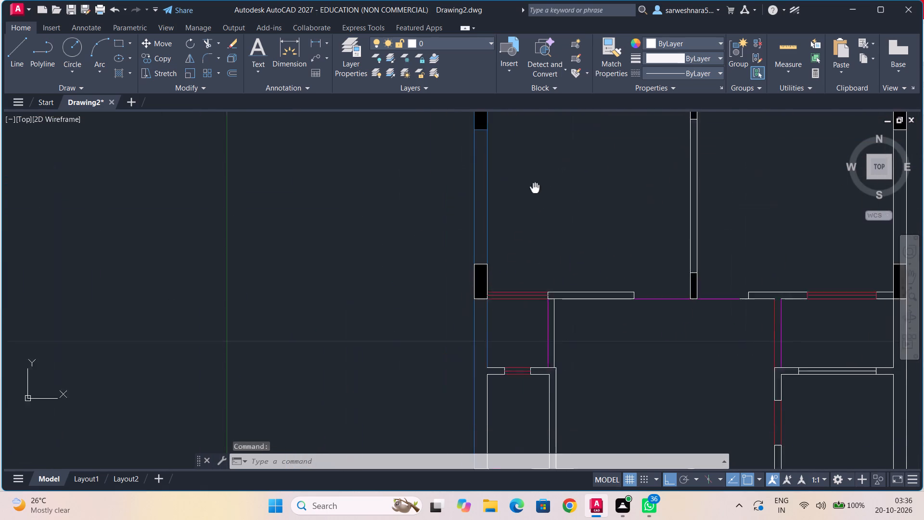
{"action": "middle_click_drag", "start_coordinate": [538, 179], "coordinate": [540, 172]}
{"action": "scroll", "coordinate": [509, 225], "scroll_direction": "up", "scroll_amount": 4}
{"action": "middle_click_drag", "start_coordinate": [509, 225], "coordinate": [509, 218]}
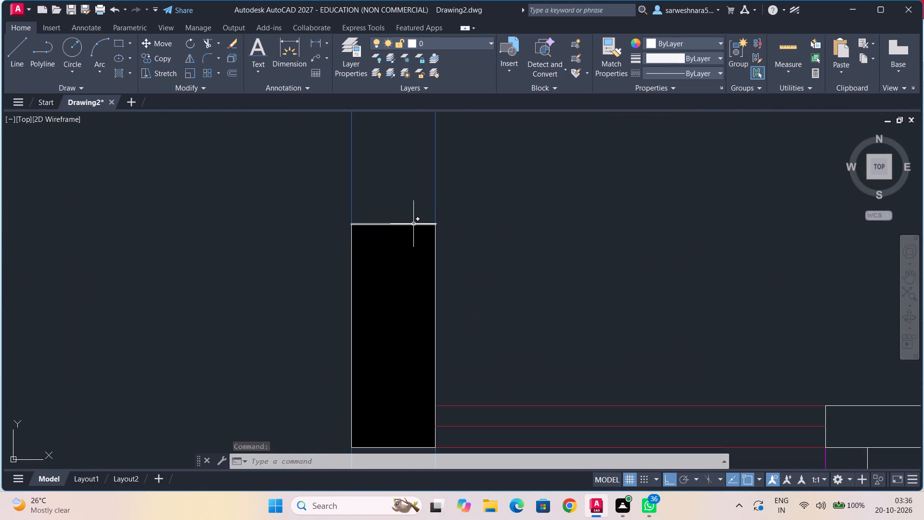
{"action": "left_click", "coordinate": [413, 224]}
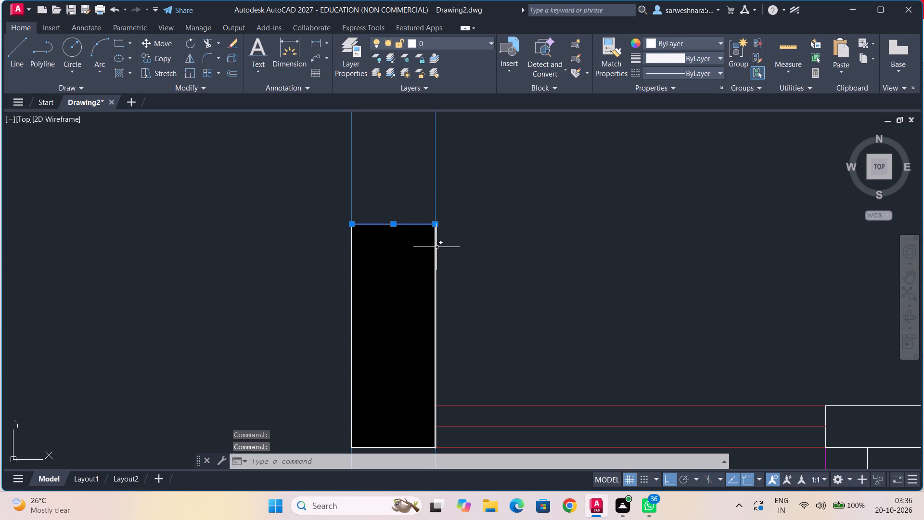
{"action": "scroll", "coordinate": [452, 258], "scroll_direction": "up", "scroll_amount": 2}
{"action": "middle_click_drag", "start_coordinate": [452, 258], "coordinate": [520, 184]}
{"action": "left_click", "coordinate": [474, 205]}
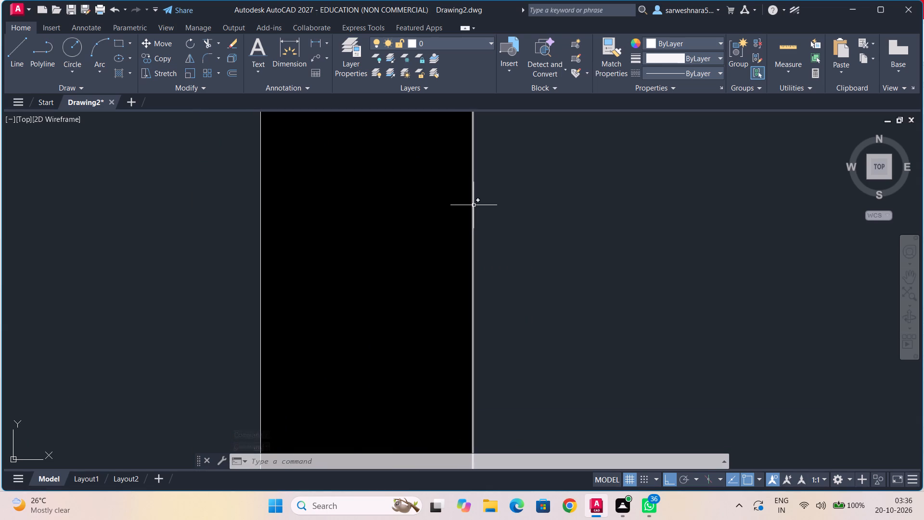
{"action": "scroll", "coordinate": [508, 226], "scroll_direction": "down", "scroll_amount": 1}
{"action": "middle_click_drag", "start_coordinate": [563, 217], "coordinate": [686, 135]}
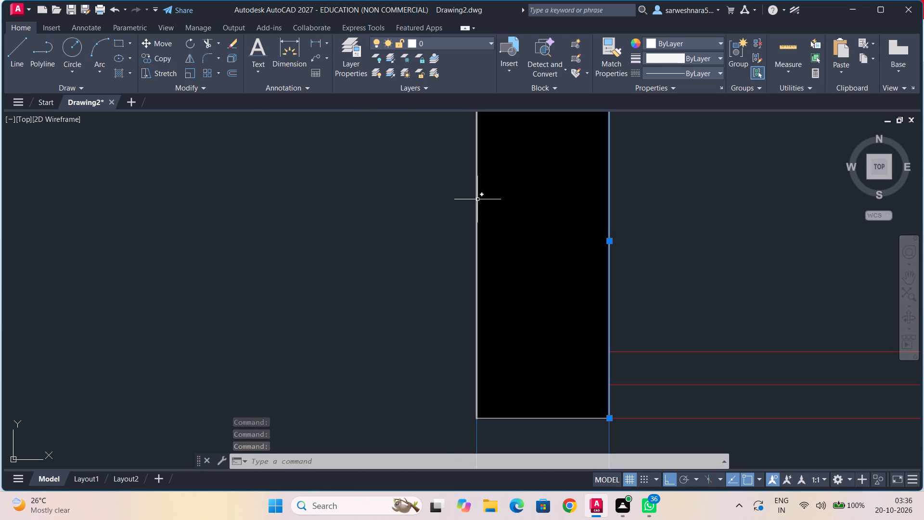
{"action": "left_click", "coordinate": [476, 198]}
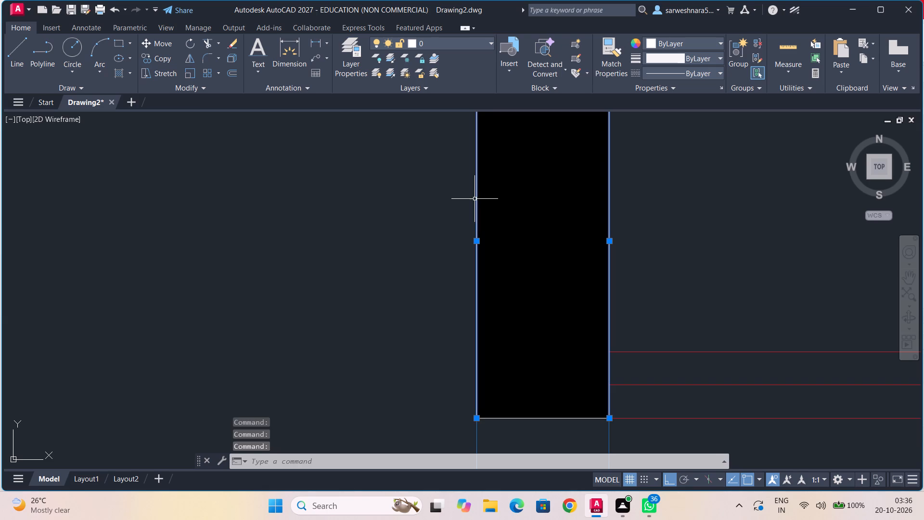
{"action": "scroll", "coordinate": [423, 247], "scroll_direction": "down", "scroll_amount": 2}
{"action": "middle_click_drag", "start_coordinate": [423, 247], "coordinate": [435, 167]}
{"action": "scroll", "coordinate": [488, 257], "scroll_direction": "up", "scroll_amount": 1}
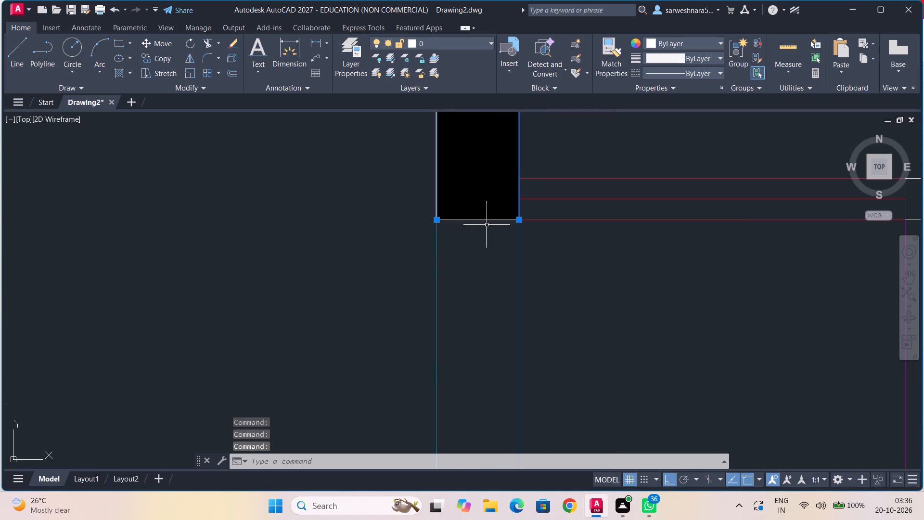
{"action": "left_click", "coordinate": [486, 221]}
{"action": "scroll", "coordinate": [487, 280], "scroll_direction": "down", "scroll_amount": 2}
{"action": "middle_click_drag", "start_coordinate": [487, 285], "coordinate": [488, 285]}
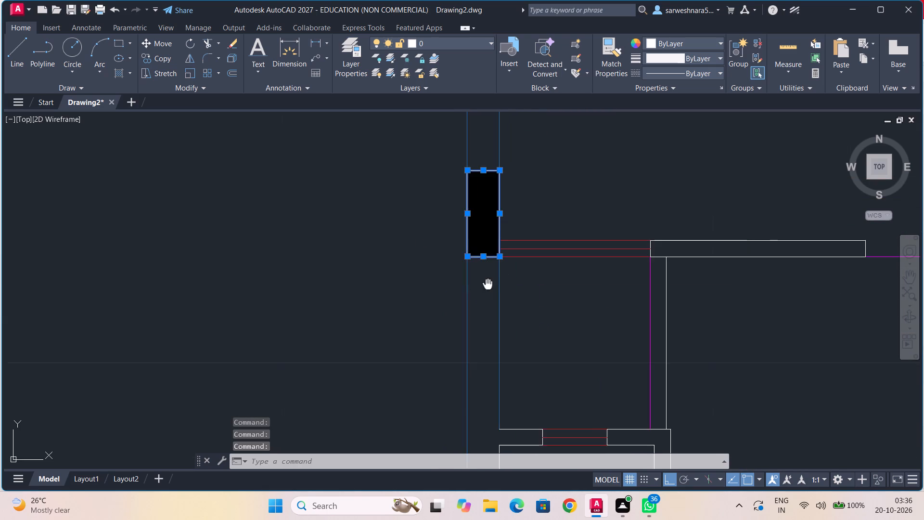
Add the wall stub's three outline lines beside the small window below that column, plus the adjoining west wall inner line, to the selection.
{"action": "middle_click_drag", "start_coordinate": [488, 285], "coordinate": [481, 234]}
{"action": "middle_click_drag", "start_coordinate": [536, 307], "coordinate": [519, 238]}
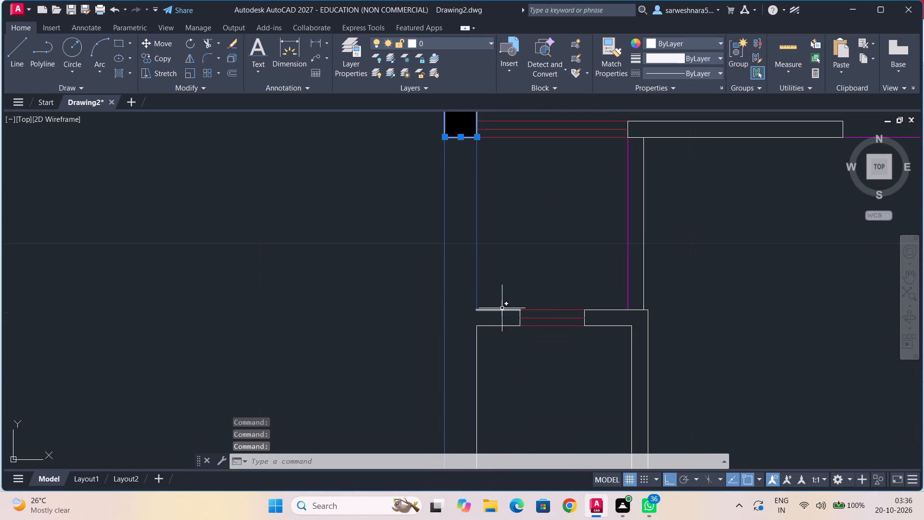
{"action": "left_click", "coordinate": [501, 310]}
{"action": "scroll", "coordinate": [524, 324], "scroll_direction": "up", "scroll_amount": 3}
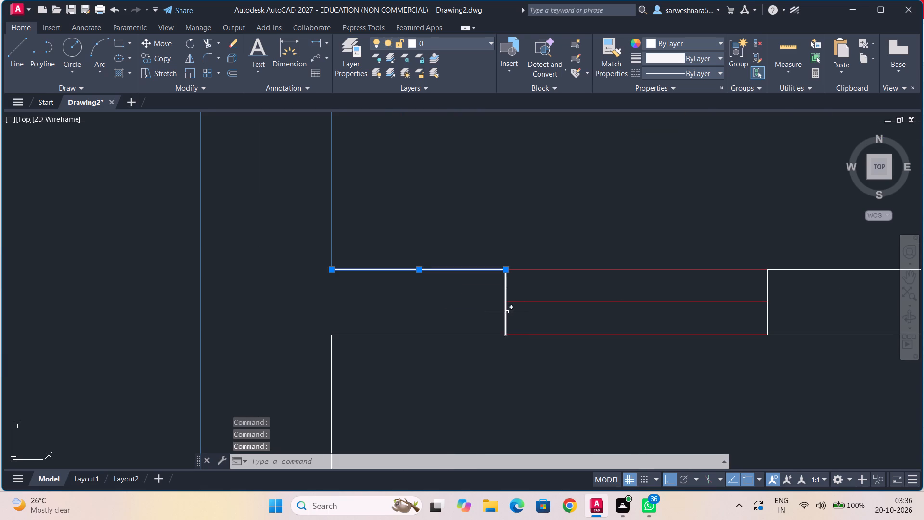
{"action": "left_click", "coordinate": [507, 312]}
{"action": "left_click", "coordinate": [476, 335]}
{"action": "scroll", "coordinate": [476, 355], "scroll_direction": "down", "scroll_amount": 1}
{"action": "middle_click_drag", "start_coordinate": [476, 355], "coordinate": [552, 175]}
{"action": "left_click", "coordinate": [461, 235]}
Add the lower west hatched column's north and west outlines and the short line extending east from its northeast corner to the selection.
{"action": "scroll", "coordinate": [537, 246], "scroll_direction": "down", "scroll_amount": 2}
{"action": "middle_click_drag", "start_coordinate": [592, 247], "coordinate": [431, 305]}
{"action": "middle_click_drag", "start_coordinate": [434, 194], "coordinate": [460, 340]}
{"action": "middle_click_drag", "start_coordinate": [470, 275], "coordinate": [450, 178]}
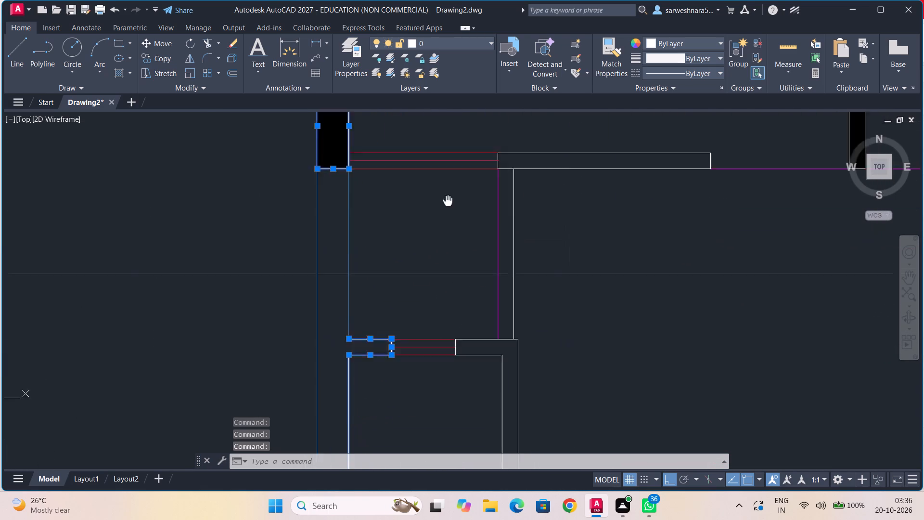
{"action": "middle_click_drag", "start_coordinate": [459, 339], "coordinate": [455, 230]}
{"action": "middle_click_drag", "start_coordinate": [456, 325], "coordinate": [465, 230]}
{"action": "middle_click_drag", "start_coordinate": [432, 302], "coordinate": [505, 210]}
{"action": "scroll", "coordinate": [432, 302], "scroll_direction": "up", "scroll_amount": 1}
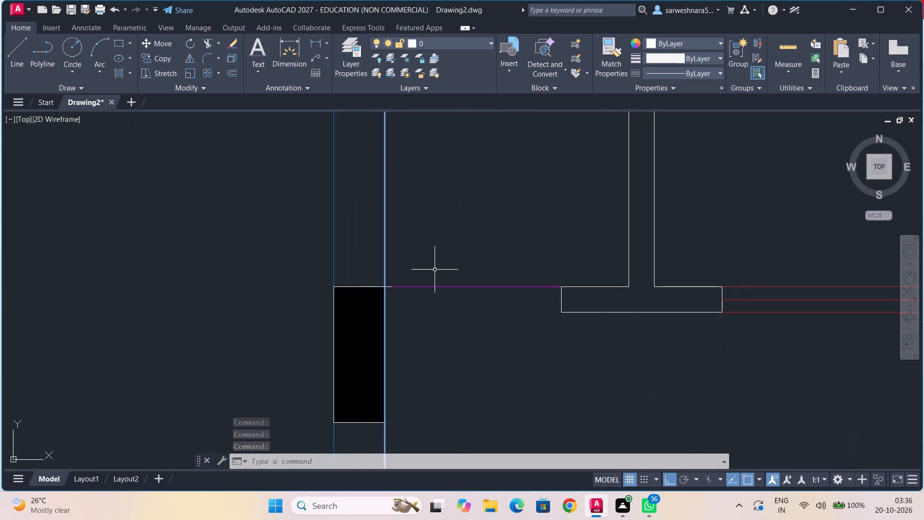
{"action": "scroll", "coordinate": [423, 278], "scroll_direction": "up", "scroll_amount": 2}
{"action": "middle_click_drag", "start_coordinate": [423, 278], "coordinate": [606, 221]}
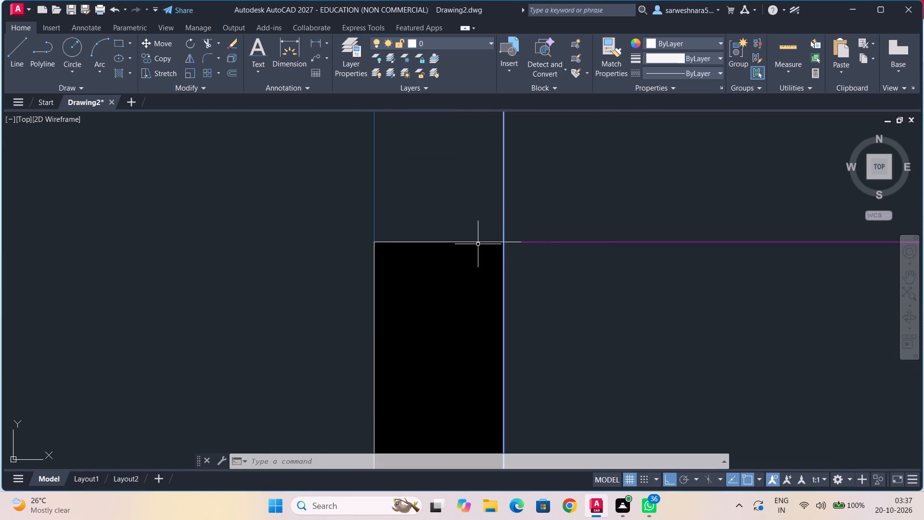
{"action": "scroll", "coordinate": [481, 241], "scroll_direction": "up", "scroll_amount": 2}
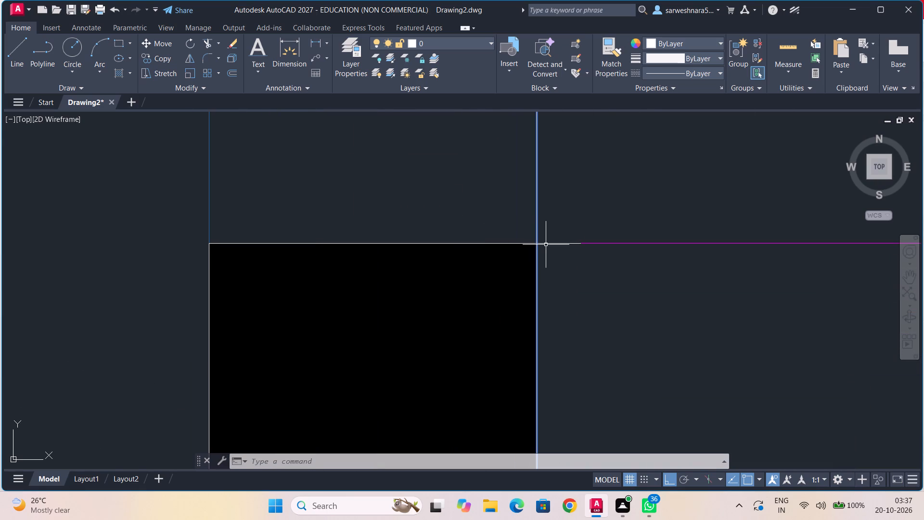
{"action": "left_click", "coordinate": [546, 244]}
{"action": "left_click", "coordinate": [521, 243]}
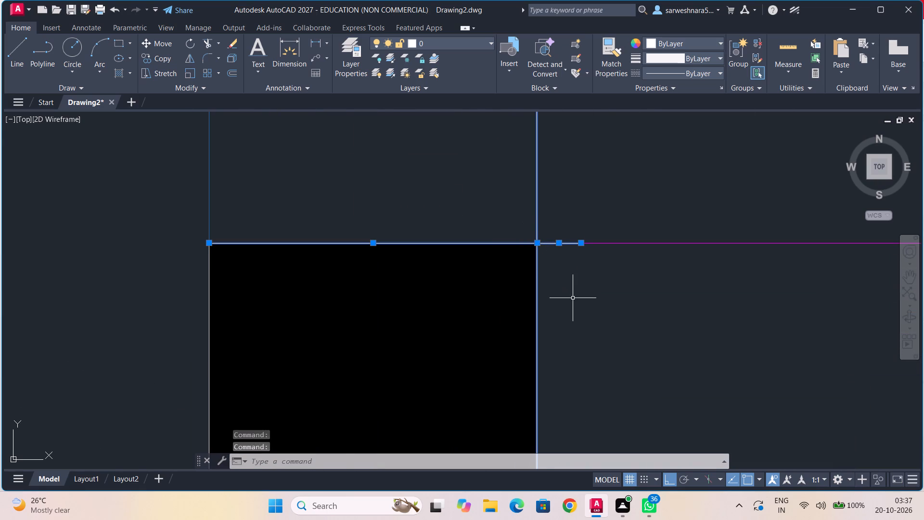
{"action": "scroll", "coordinate": [575, 299], "scroll_direction": "down", "scroll_amount": 1}
{"action": "middle_click", "coordinate": [573, 298]}
{"action": "middle_click_drag", "start_coordinate": [570, 319], "coordinate": [572, 224]}
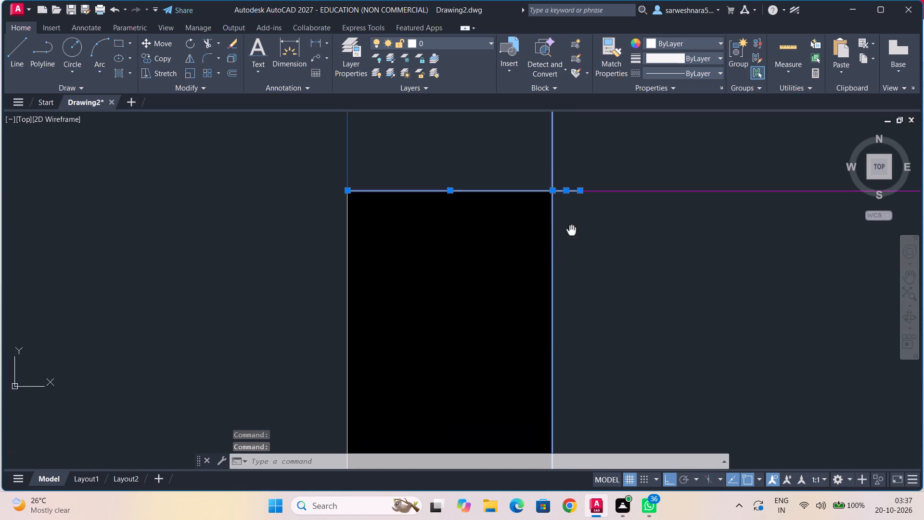
{"action": "middle_click_drag", "start_coordinate": [572, 224], "coordinate": [572, 221]}
{"action": "scroll", "coordinate": [595, 304], "scroll_direction": "down", "scroll_amount": 1}
{"action": "middle_click_drag", "start_coordinate": [598, 308], "coordinate": [627, 189]}
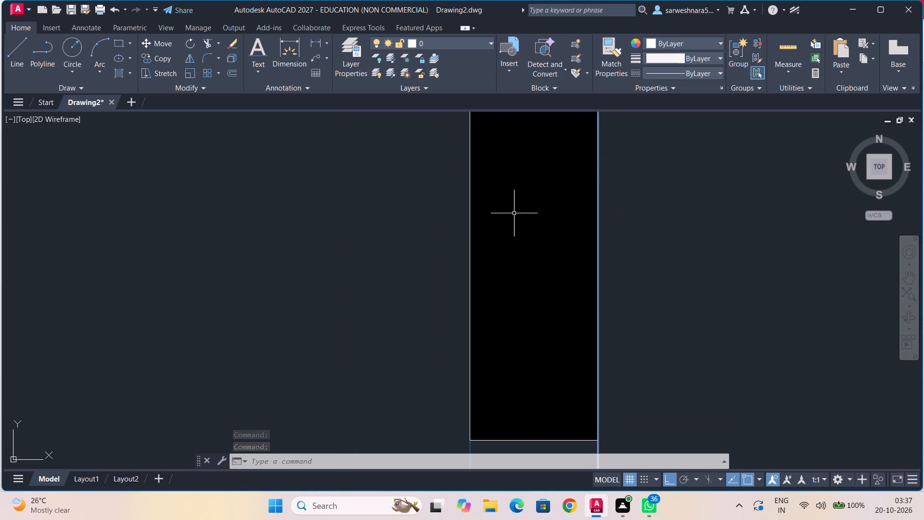
{"action": "left_click", "coordinate": [470, 249]}
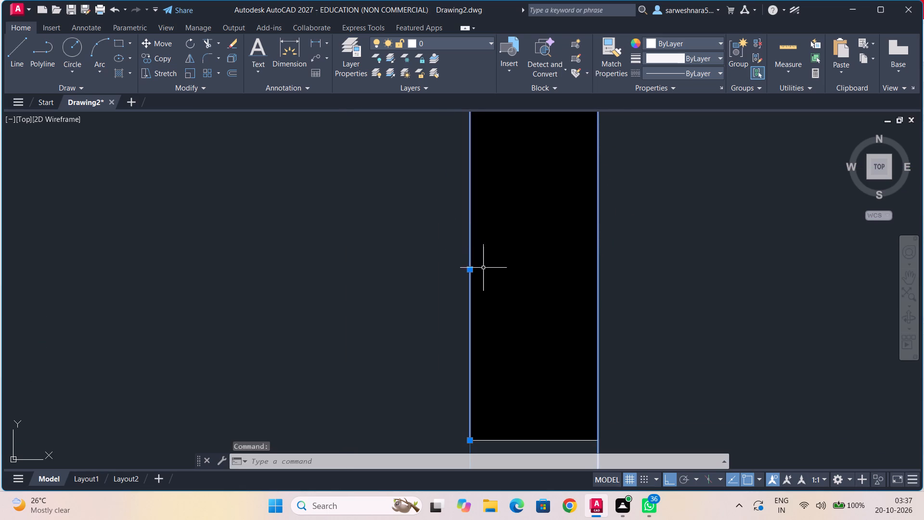
Recolour the plan's left outer wall lines, adjoining column edges and wall pieces beside the bottom window to blue 39,118,187.
{"action": "middle_click_drag", "start_coordinate": [636, 312], "coordinate": [590, 143]}
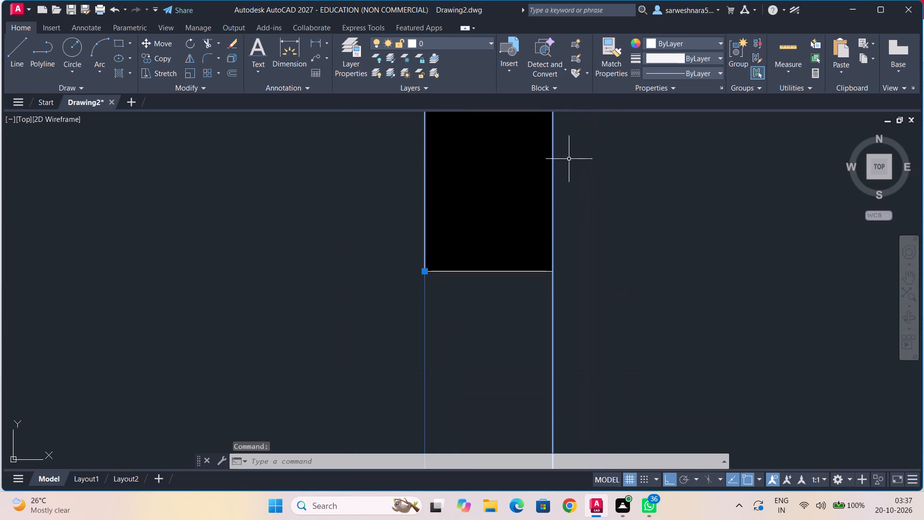
{"action": "left_click", "coordinate": [526, 272]}
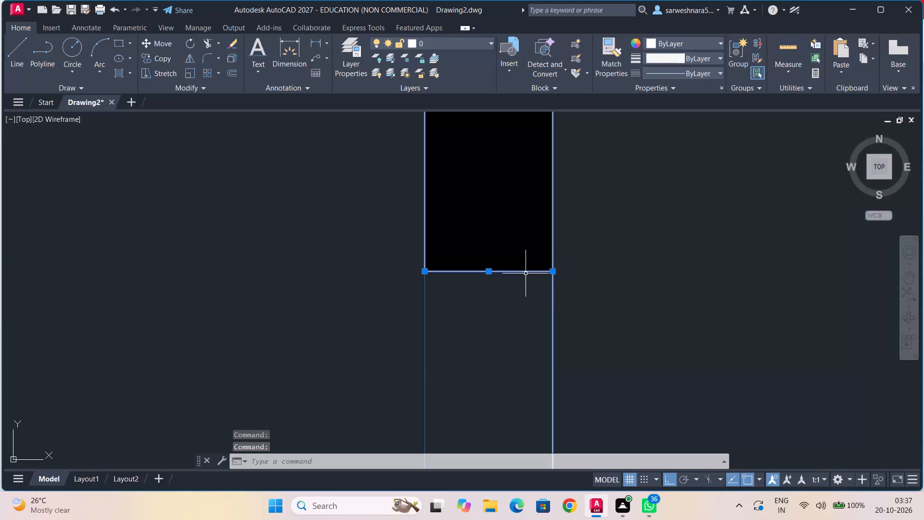
{"action": "scroll", "coordinate": [527, 308], "scroll_direction": "down", "scroll_amount": 2}
{"action": "middle_click_drag", "start_coordinate": [526, 309], "coordinate": [524, 168]}
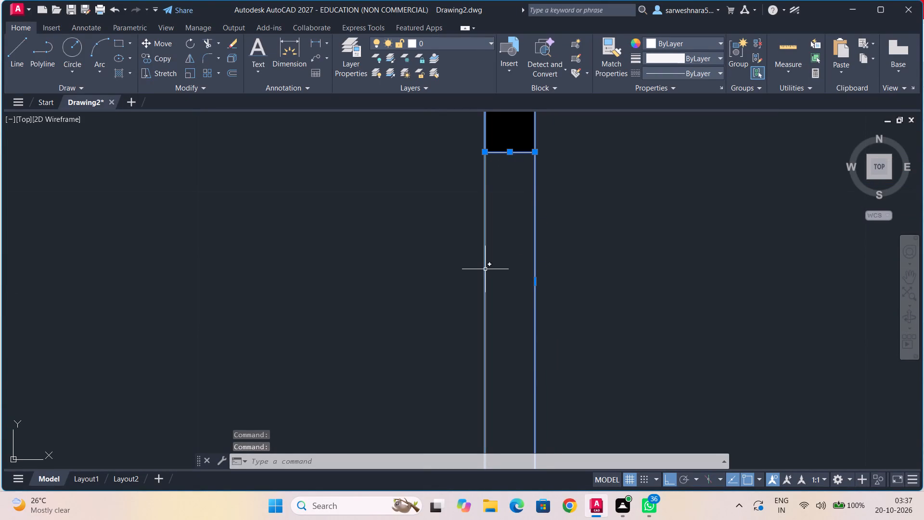
{"action": "left_click", "coordinate": [485, 267]}
{"action": "scroll", "coordinate": [601, 271], "scroll_direction": "down", "scroll_amount": 1}
{"action": "middle_click_drag", "start_coordinate": [601, 271], "coordinate": [553, 148]}
{"action": "middle_click_drag", "start_coordinate": [584, 263], "coordinate": [556, 172]}
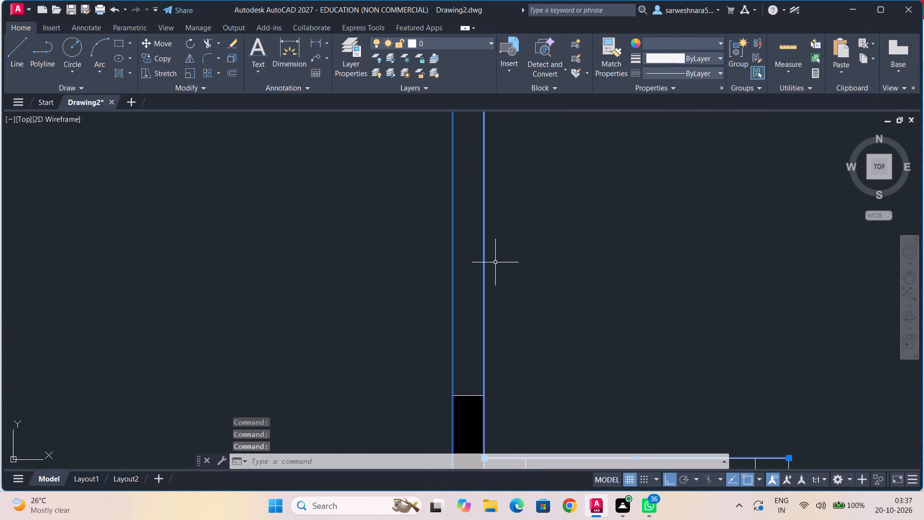
{"action": "middle_click_drag", "start_coordinate": [542, 306], "coordinate": [543, 150]}
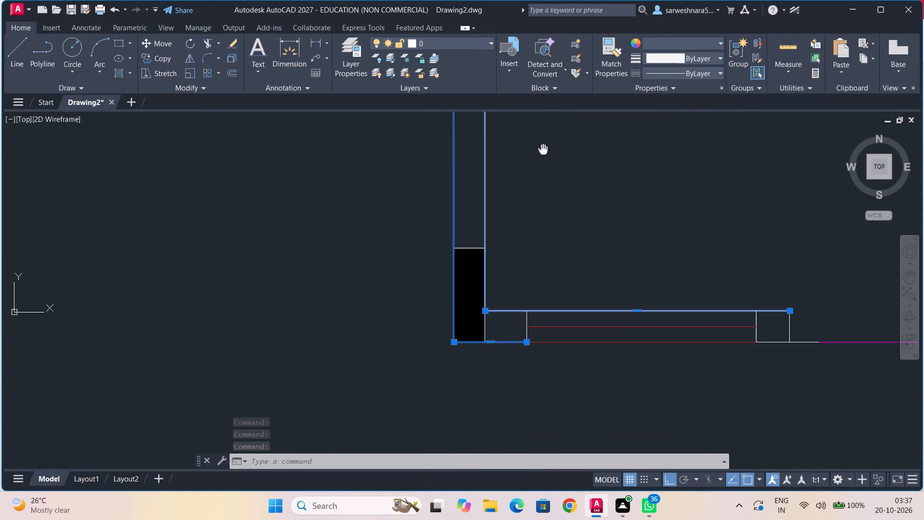
{"action": "scroll", "coordinate": [479, 221], "scroll_direction": "up", "scroll_amount": 3}
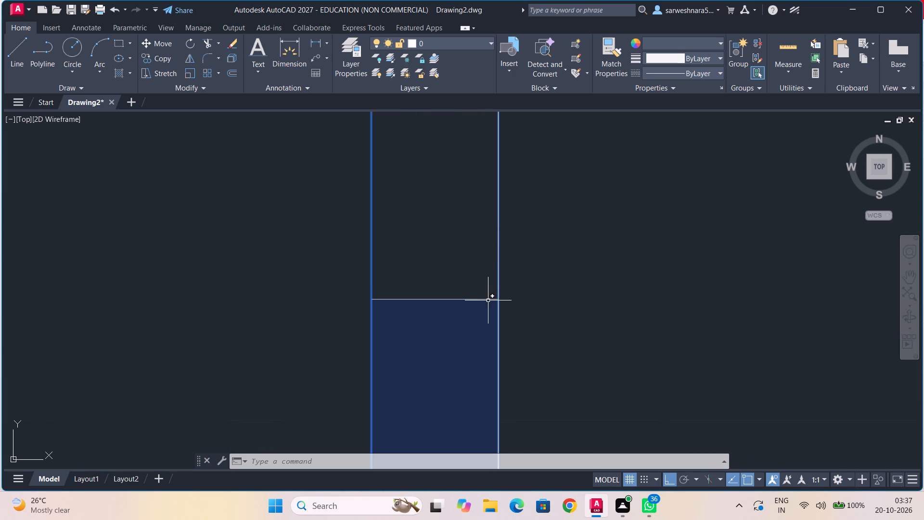
{"action": "left_click", "coordinate": [488, 299]}
{"action": "middle_click_drag", "start_coordinate": [558, 297], "coordinate": [520, 94]}
{"action": "middle_click_drag", "start_coordinate": [559, 236], "coordinate": [498, 128]}
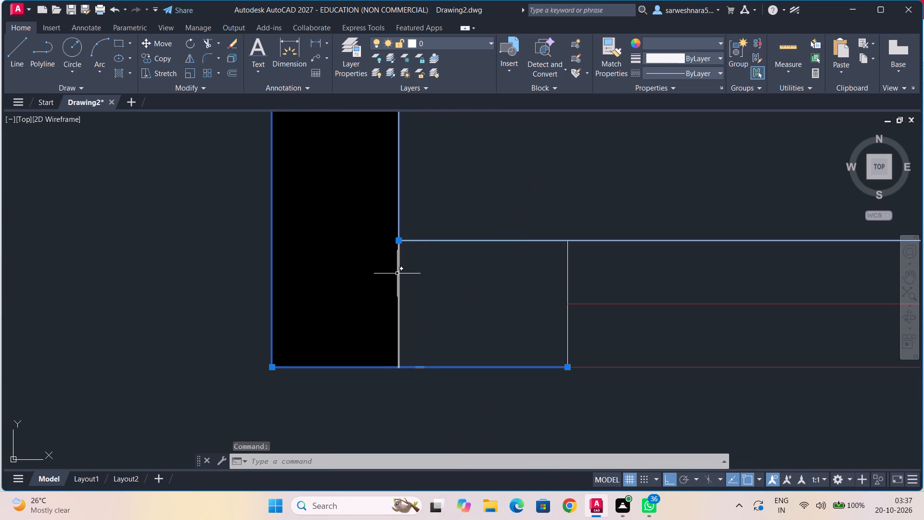
{"action": "left_click", "coordinate": [400, 274]}
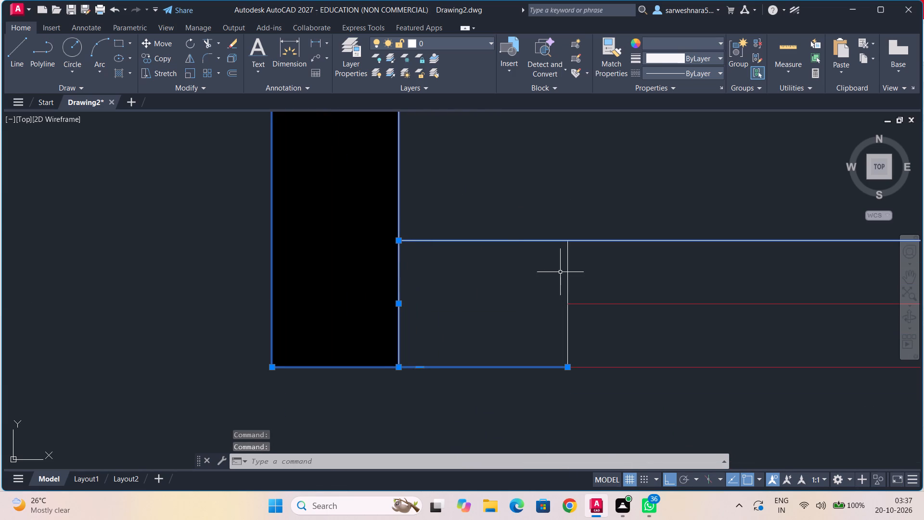
{"action": "left_click", "coordinate": [569, 272]}
{"action": "middle_click_drag", "start_coordinate": [654, 272], "coordinate": [343, 293]}
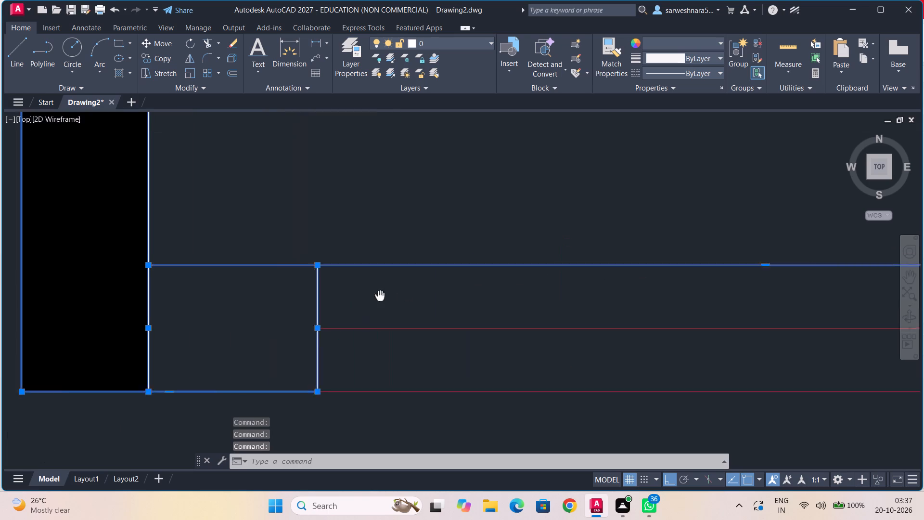
{"action": "middle_click_drag", "start_coordinate": [343, 293], "coordinate": [334, 290]}
{"action": "middle_click_drag", "start_coordinate": [663, 305], "coordinate": [309, 295]}
{"action": "middle_click_drag", "start_coordinate": [703, 289], "coordinate": [392, 278]}
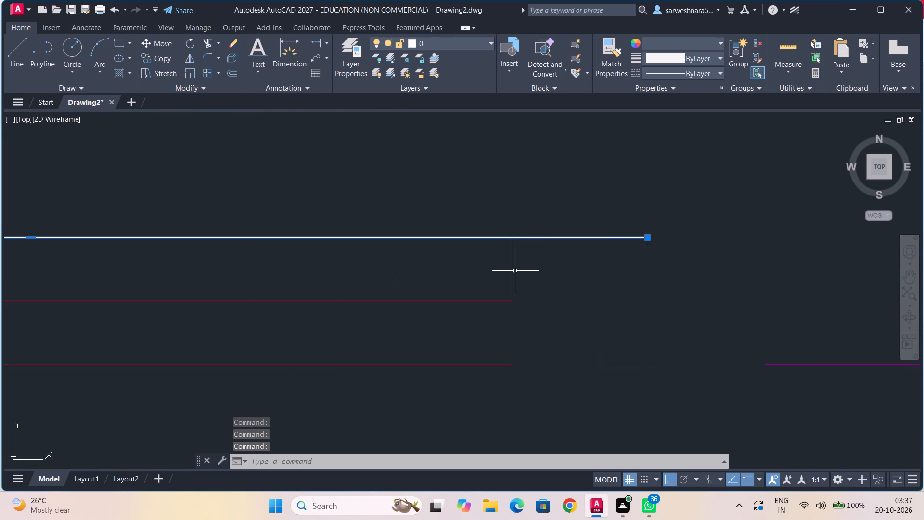
{"action": "left_click", "coordinate": [512, 269]}
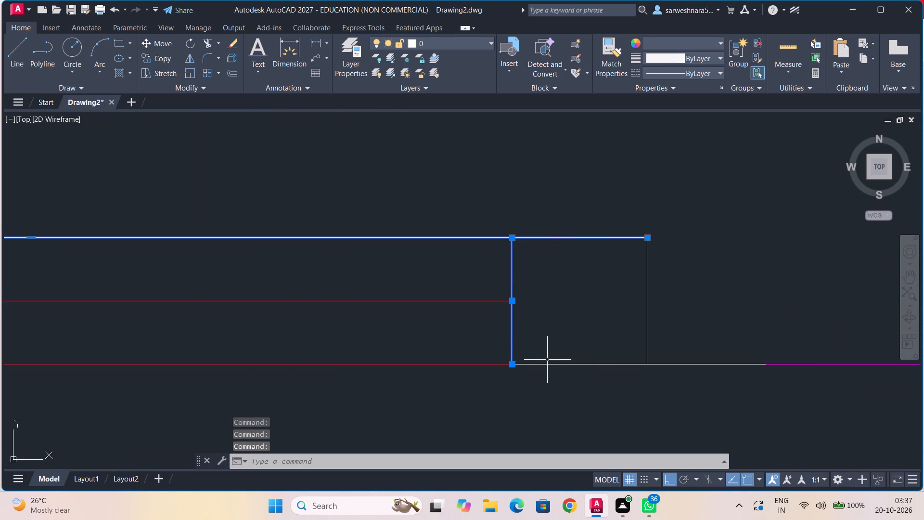
{"action": "left_click", "coordinate": [550, 364]}
{"action": "left_click", "coordinate": [649, 287]}
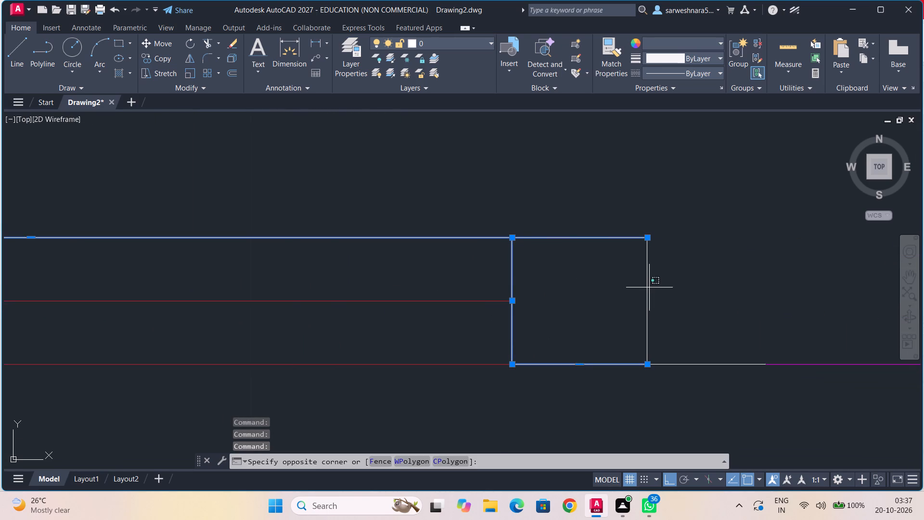
{"action": "left_click", "coordinate": [646, 287]}
{"action": "middle_click_drag", "start_coordinate": [700, 308], "coordinate": [531, 273]}
{"action": "scroll", "coordinate": [532, 273], "scroll_direction": "down", "scroll_amount": 3}
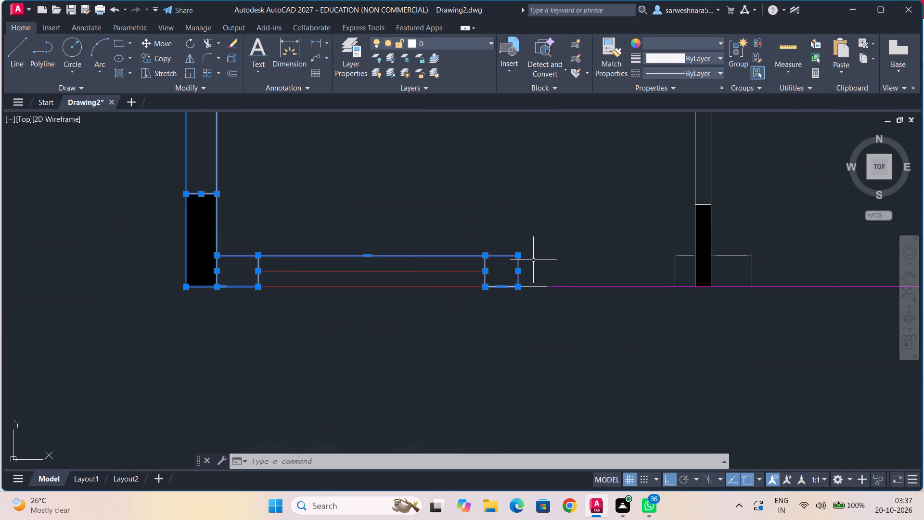
{"action": "middle_click_drag", "start_coordinate": [556, 202], "coordinate": [558, 291]}
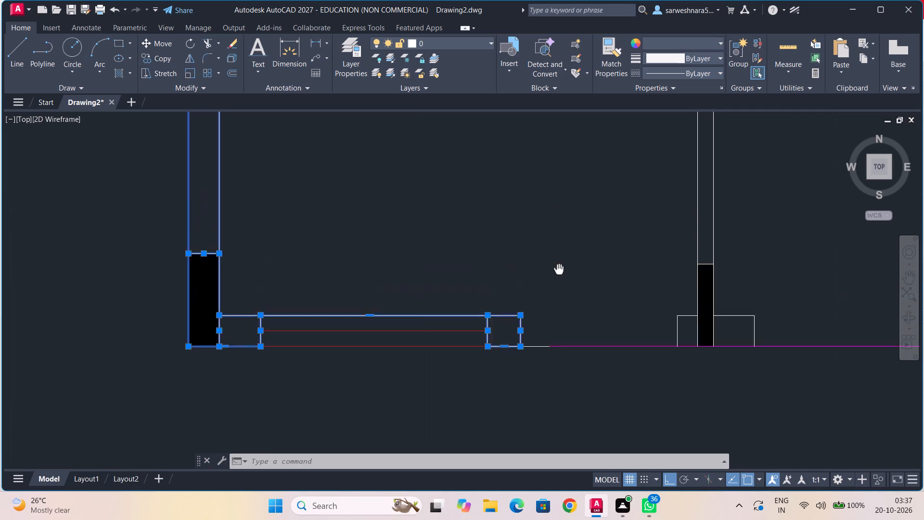
{"action": "middle_click_drag", "start_coordinate": [558, 291], "coordinate": [557, 306]}
{"action": "left_click", "coordinate": [688, 43]}
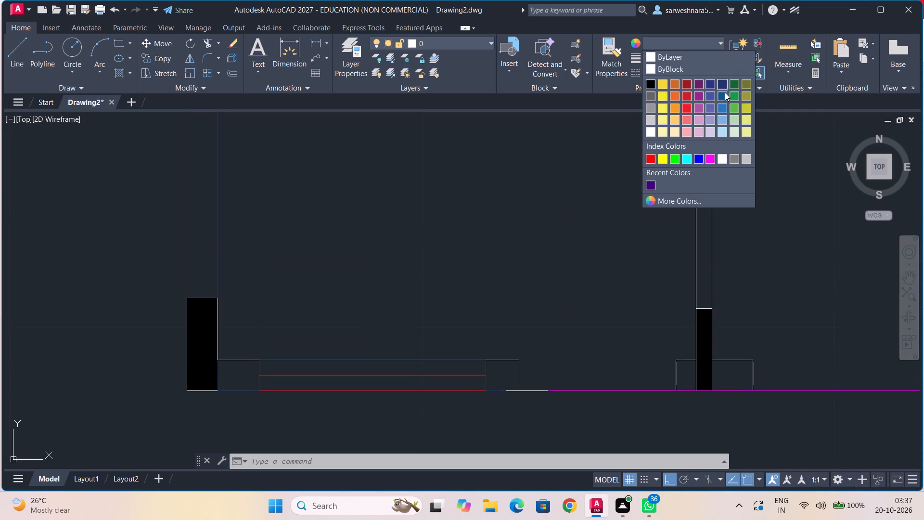
{"action": "left_click", "coordinate": [725, 106]}
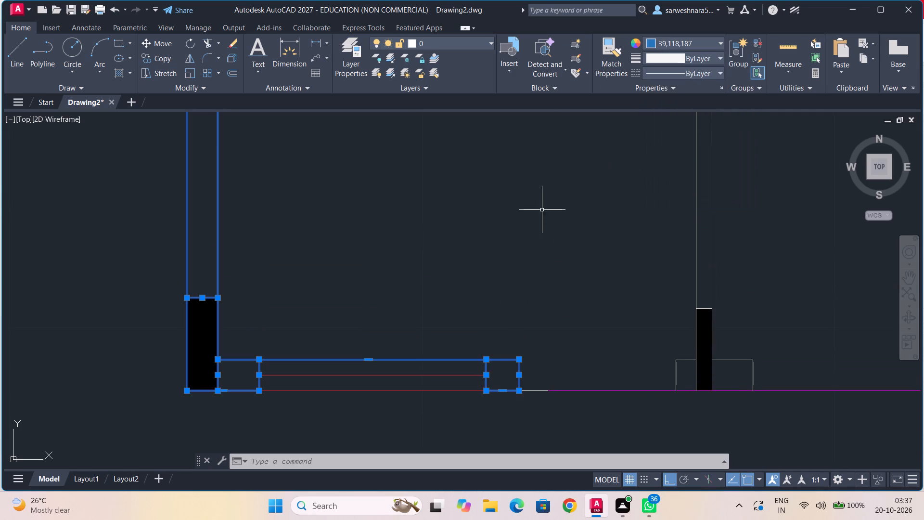
{"action": "key", "text": "Escape"}
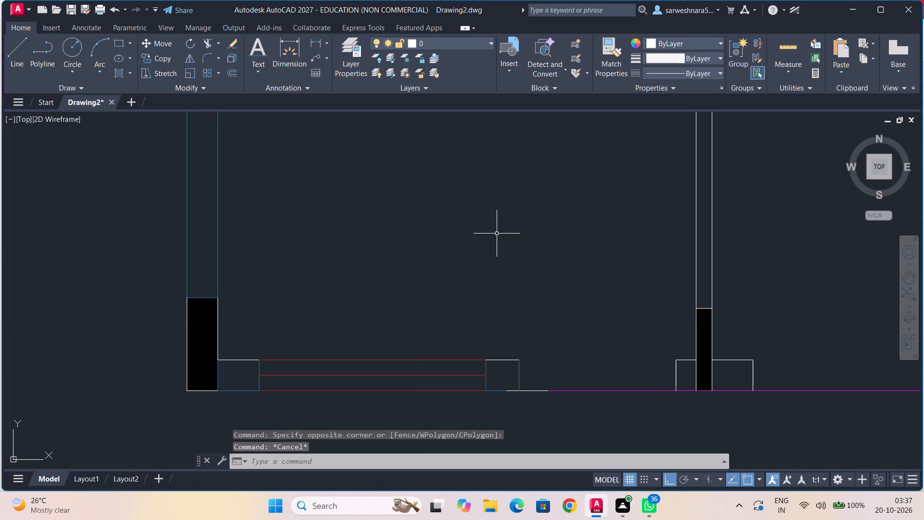
Change the short blue segment between the left wall's intermediate column and the magenta line to Magenta.
{"action": "scroll", "coordinate": [278, 302], "scroll_direction": "down", "scroll_amount": 1}
{"action": "middle_click_drag", "start_coordinate": [348, 259], "coordinate": [354, 338]}
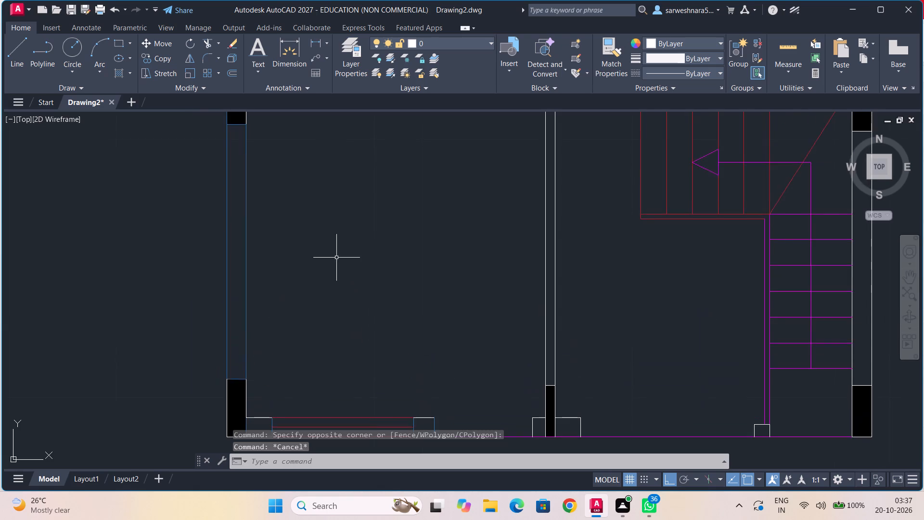
{"action": "middle_click_drag", "start_coordinate": [336, 257], "coordinate": [342, 374]}
{"action": "middle_click_drag", "start_coordinate": [315, 245], "coordinate": [351, 408]}
{"action": "middle_click_drag", "start_coordinate": [309, 281], "coordinate": [320, 406]}
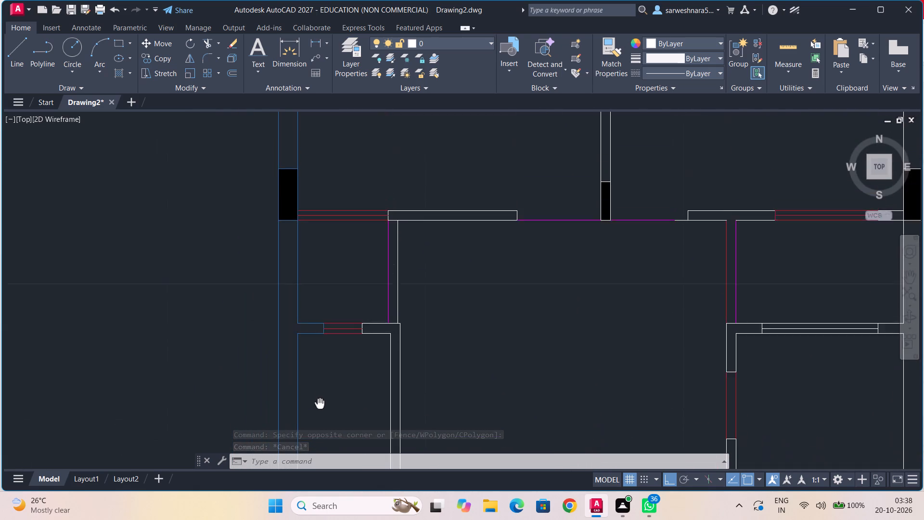
{"action": "middle_click_drag", "start_coordinate": [320, 406], "coordinate": [340, 186]}
{"action": "scroll", "coordinate": [350, 340], "scroll_direction": "up", "scroll_amount": 1}
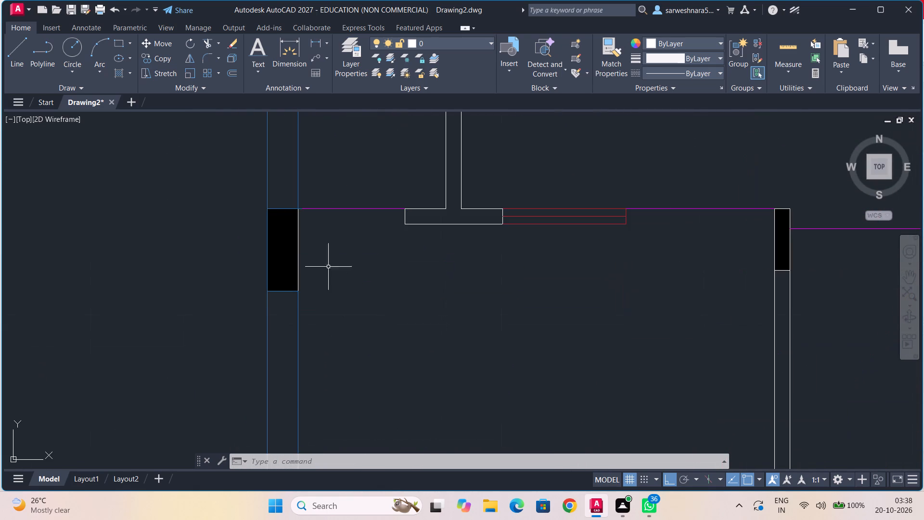
{"action": "scroll", "coordinate": [321, 252], "scroll_direction": "up", "scroll_amount": 3}
{"action": "middle_click_drag", "start_coordinate": [321, 252], "coordinate": [392, 439]}
{"action": "scroll", "coordinate": [327, 337], "scroll_direction": "up", "scroll_amount": 2}
{"action": "middle_click_drag", "start_coordinate": [327, 337], "coordinate": [362, 435]}
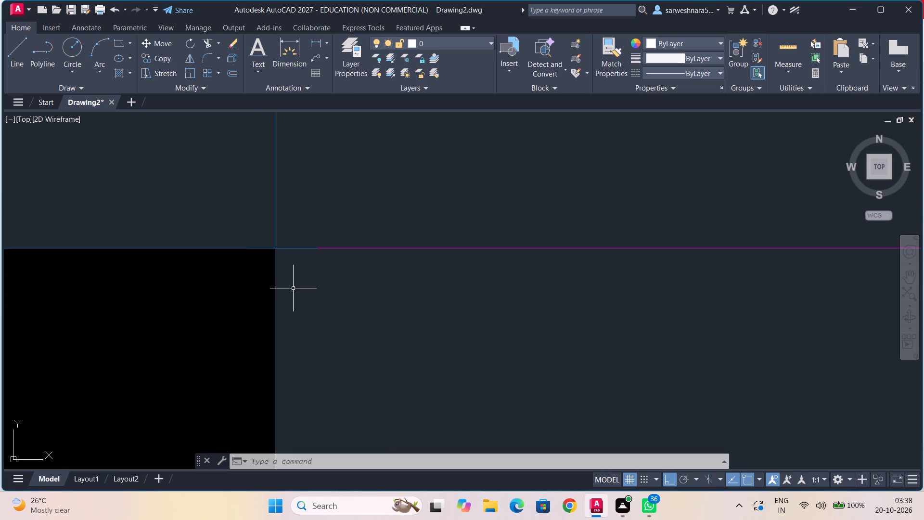
{"action": "left_click", "coordinate": [298, 248]}
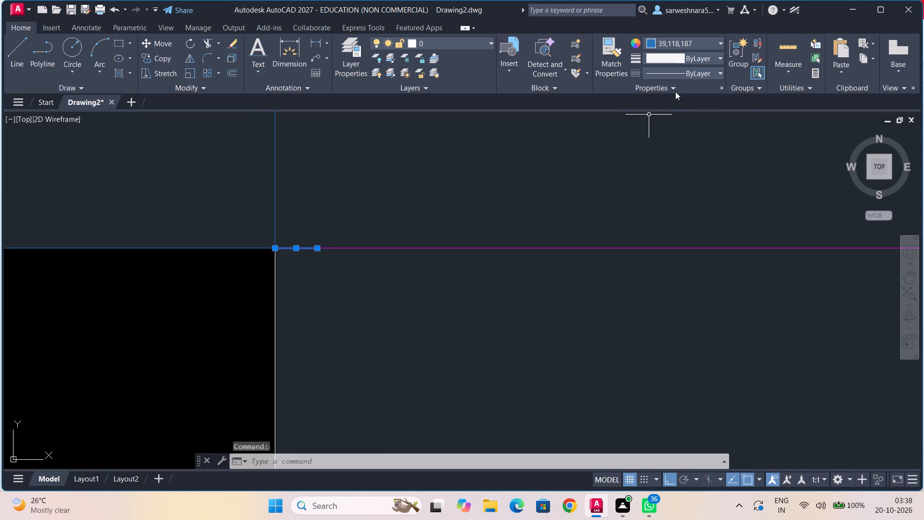
{"action": "left_click", "coordinate": [711, 44]}
{"action": "left_click", "coordinate": [710, 160]}
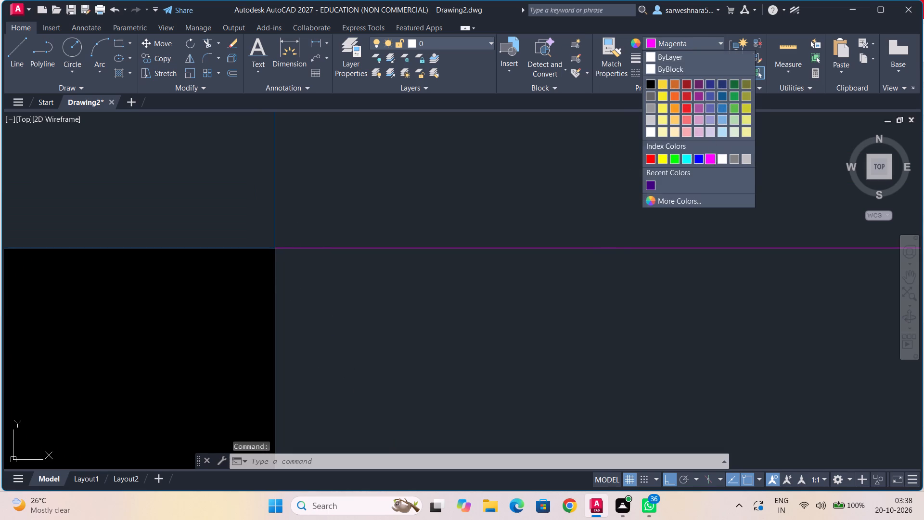
{"action": "scroll", "coordinate": [303, 359], "scroll_direction": "down", "scroll_amount": 1}
{"action": "key", "text": "Escape"}
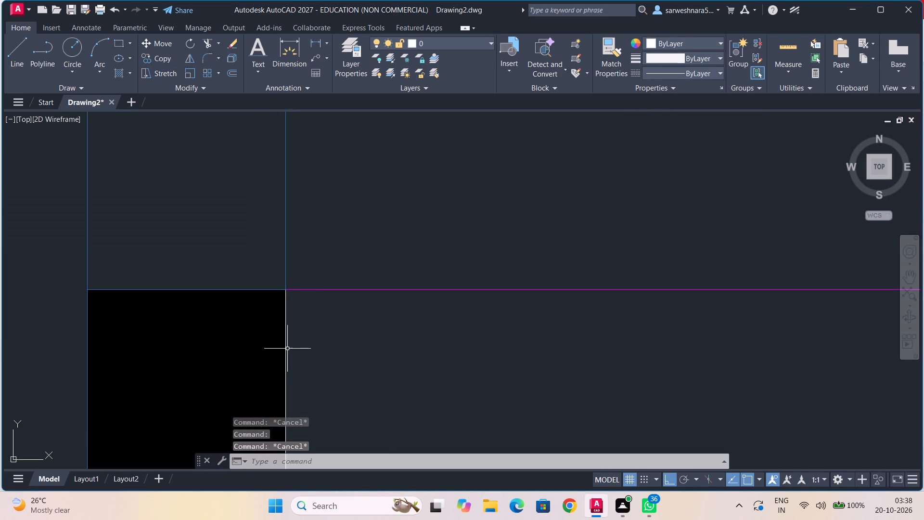
Set the inner vertical edge of that same column to blue 39,118,187.
{"action": "left_click", "coordinate": [286, 348]}
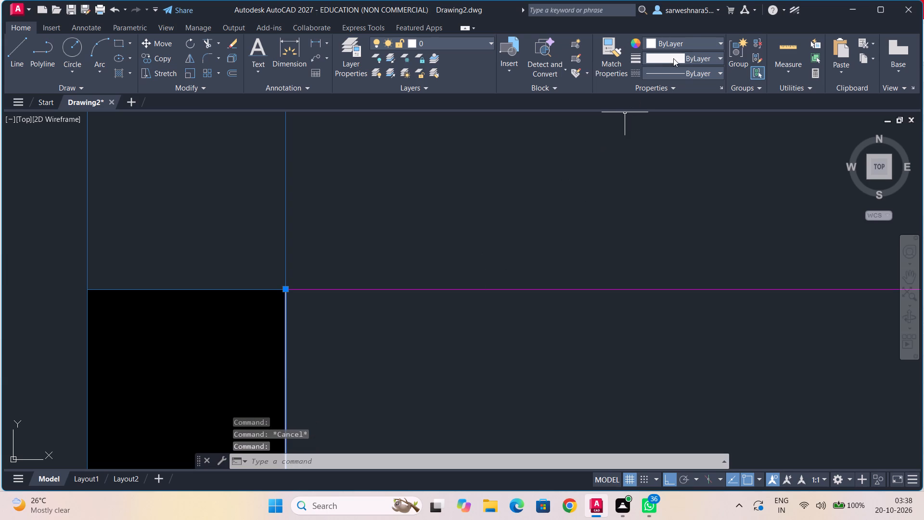
{"action": "left_click", "coordinate": [693, 34]}
{"action": "left_click", "coordinate": [695, 40]}
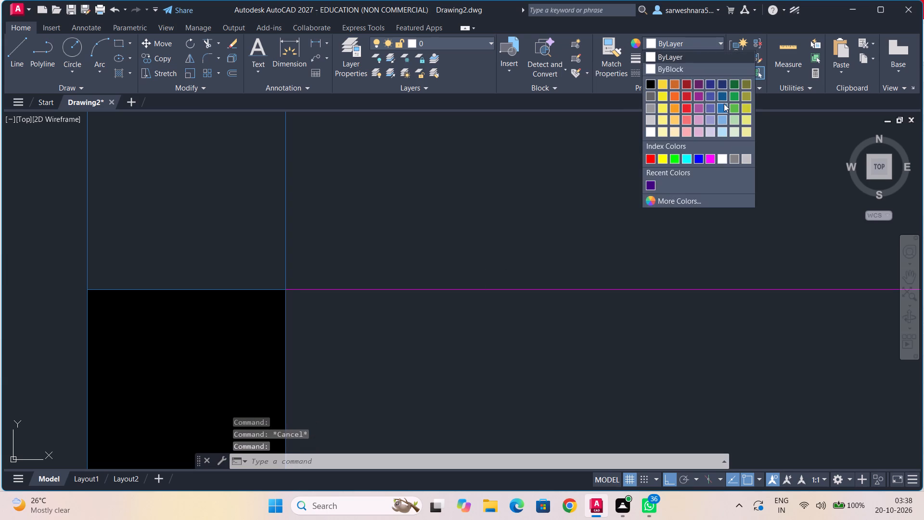
{"action": "left_click", "coordinate": [724, 104]}
Recolour the bottom-left corner column's outer, inner and bottom edges and the adjoining wall piece's top edge to blue 39,118,187.
{"action": "scroll", "coordinate": [408, 380], "scroll_direction": "down", "scroll_amount": 1}
{"action": "middle_click_drag", "start_coordinate": [408, 380], "coordinate": [399, 237]}
{"action": "scroll", "coordinate": [419, 300], "scroll_direction": "down", "scroll_amount": 2}
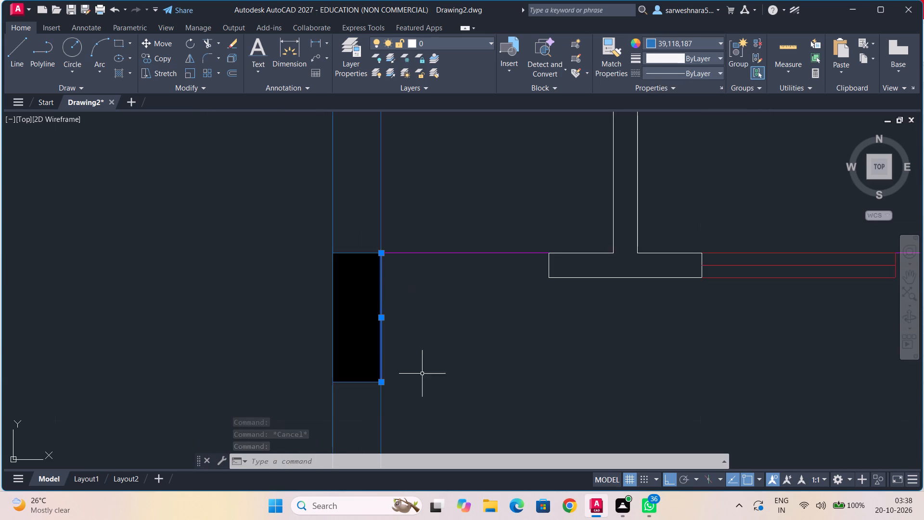
{"action": "scroll", "coordinate": [423, 377], "scroll_direction": "down", "scroll_amount": 1}
{"action": "middle_click_drag", "start_coordinate": [423, 378], "coordinate": [408, 222]}
{"action": "middle_click_drag", "start_coordinate": [423, 340], "coordinate": [416, 222]}
{"action": "scroll", "coordinate": [418, 256], "scroll_direction": "down", "scroll_amount": 2}
{"action": "middle_click_drag", "start_coordinate": [431, 355], "coordinate": [427, 271]}
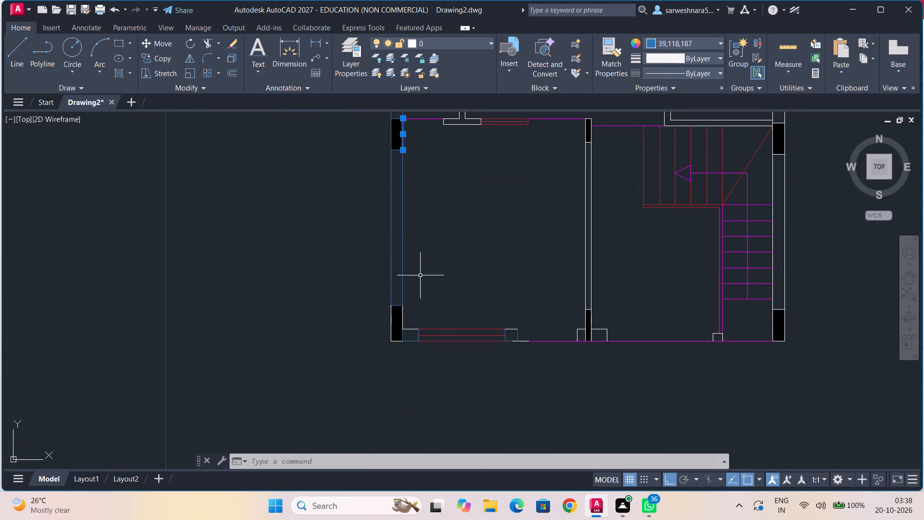
{"action": "scroll", "coordinate": [418, 285], "scroll_direction": "up", "scroll_amount": 3}
{"action": "middle_click_drag", "start_coordinate": [416, 354], "coordinate": [391, 166]}
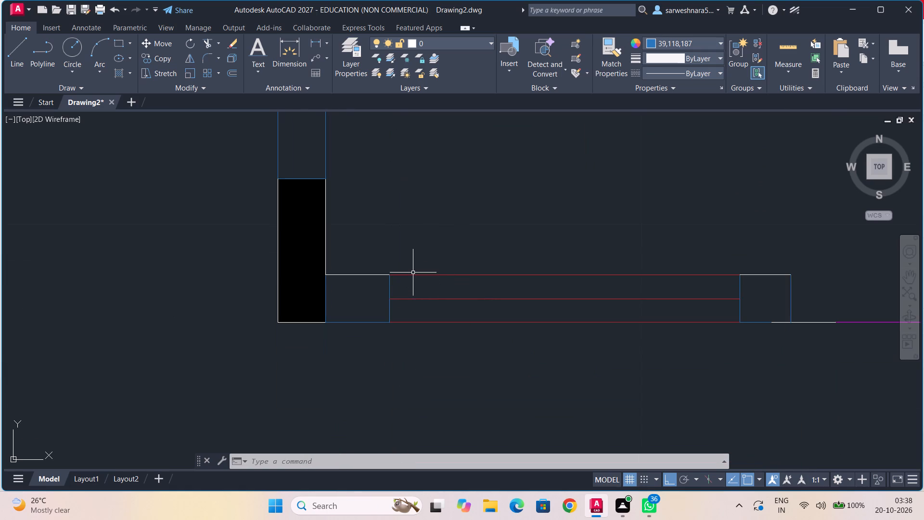
{"action": "scroll", "coordinate": [379, 274], "scroll_direction": "up", "scroll_amount": 1}
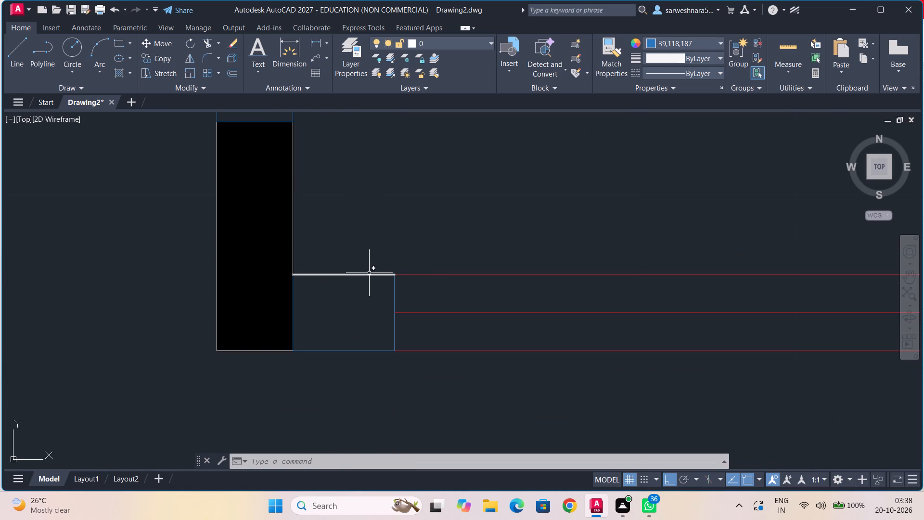
{"action": "left_click", "coordinate": [370, 273]}
{"action": "left_click", "coordinate": [295, 207]}
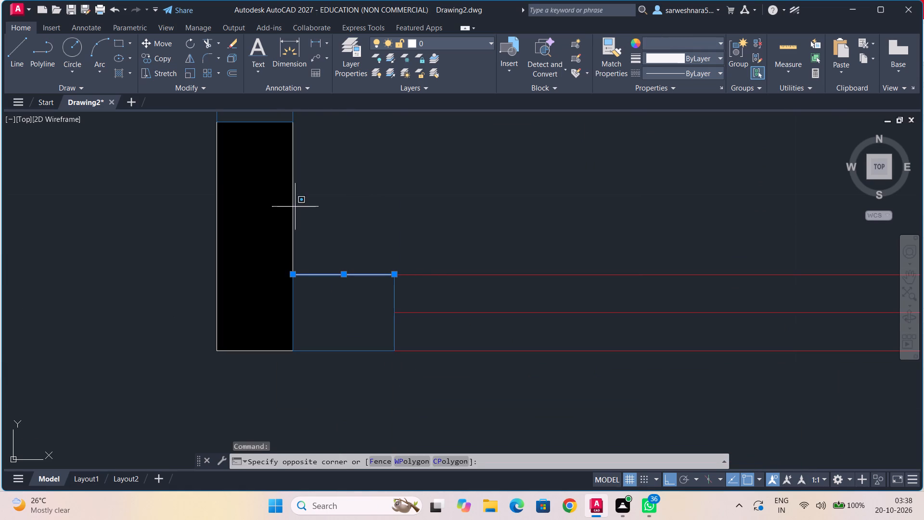
{"action": "left_click", "coordinate": [313, 172]}
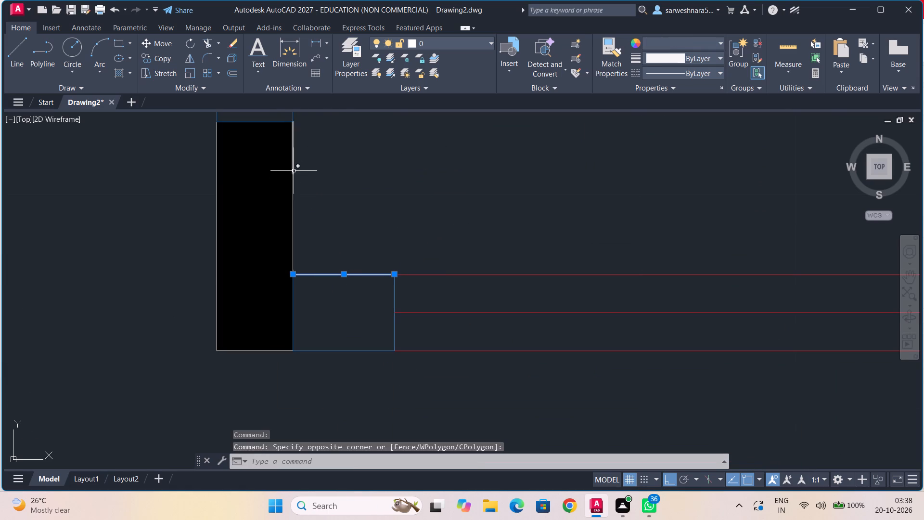
{"action": "left_click", "coordinate": [294, 170]}
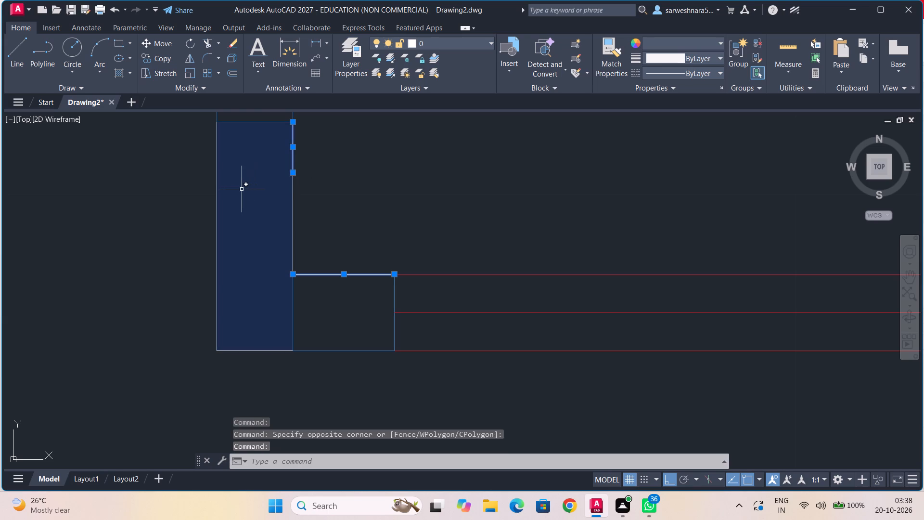
{"action": "scroll", "coordinate": [296, 234], "scroll_direction": "up", "scroll_amount": 2}
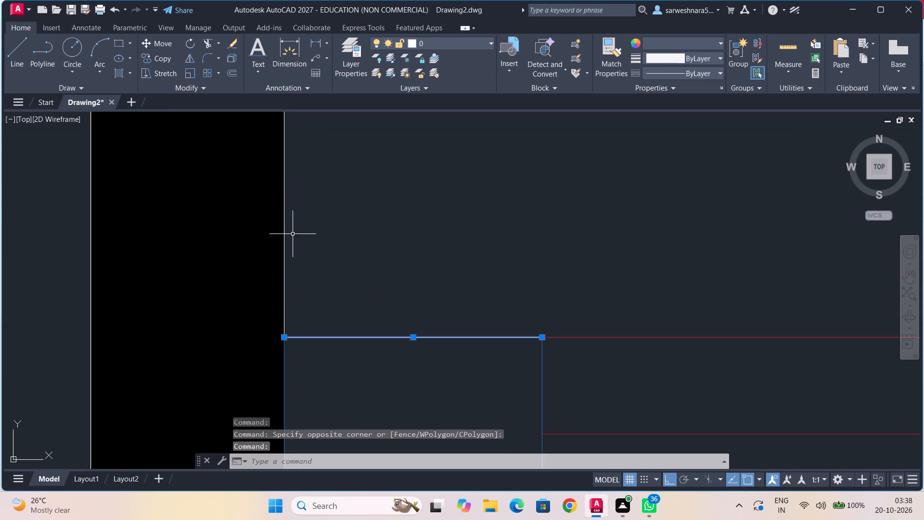
{"action": "left_click", "coordinate": [285, 235]}
{"action": "scroll", "coordinate": [313, 244], "scroll_direction": "down", "scroll_amount": 1}
{"action": "middle_click_drag", "start_coordinate": [313, 244], "coordinate": [408, 209]}
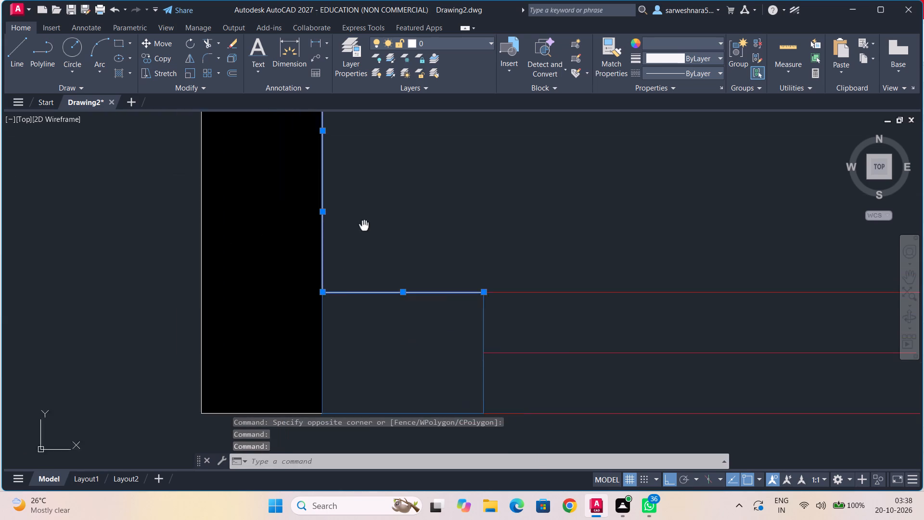
{"action": "middle_click_drag", "start_coordinate": [408, 209], "coordinate": [425, 194]}
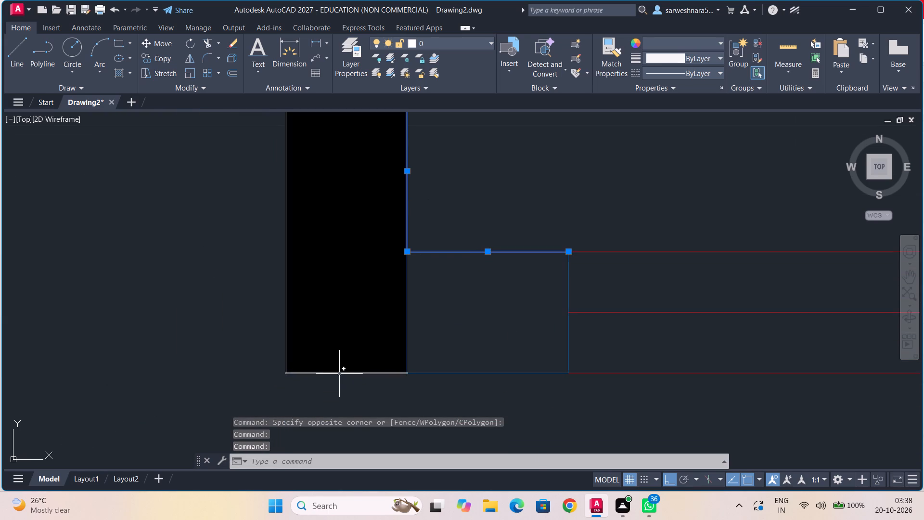
{"action": "left_click", "coordinate": [339, 374]}
{"action": "left_click", "coordinate": [285, 332]}
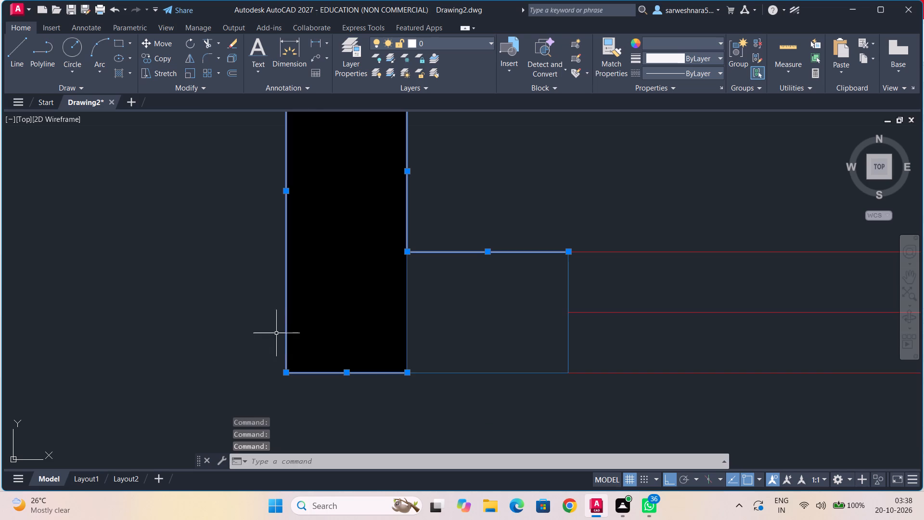
{"action": "left_click", "coordinate": [661, 43]}
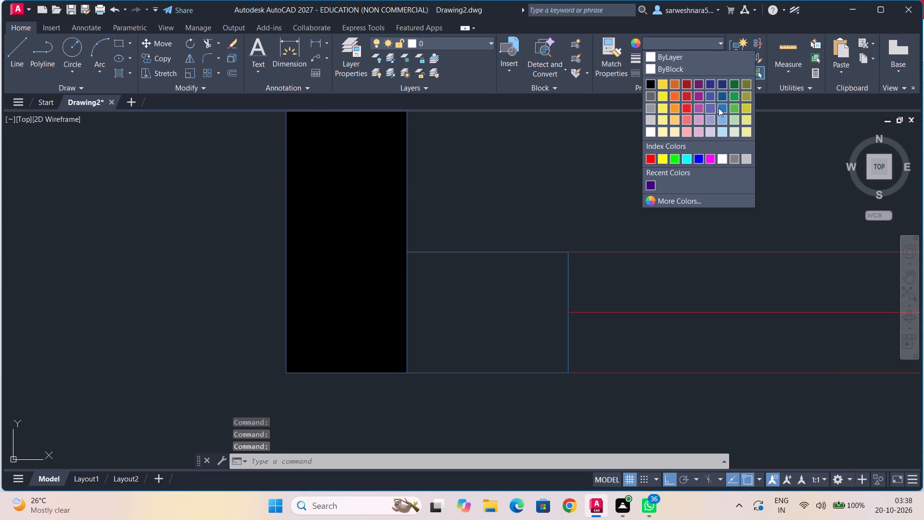
{"action": "left_click", "coordinate": [722, 108]}
Recolour the top edge of the wall piece at the right end of the bottom window to blue.
{"action": "scroll", "coordinate": [597, 182], "scroll_direction": "down", "scroll_amount": 2}
{"action": "middle_click_drag", "start_coordinate": [597, 182], "coordinate": [404, 273]}
{"action": "middle_click_drag", "start_coordinate": [510, 264], "coordinate": [416, 272]}
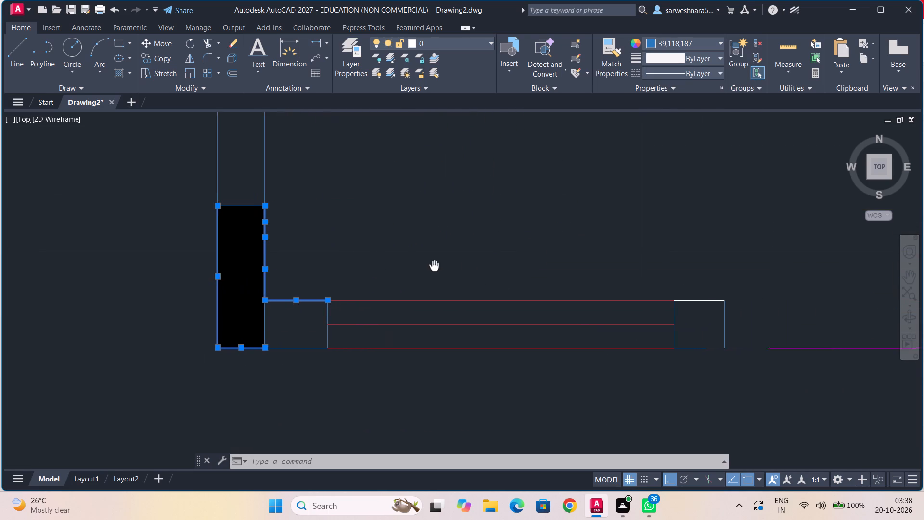
{"action": "middle_click_drag", "start_coordinate": [416, 272], "coordinate": [409, 274]}
{"action": "middle_click_drag", "start_coordinate": [607, 260], "coordinate": [362, 239]}
{"action": "middle_click_drag", "start_coordinate": [486, 245], "coordinate": [471, 243]}
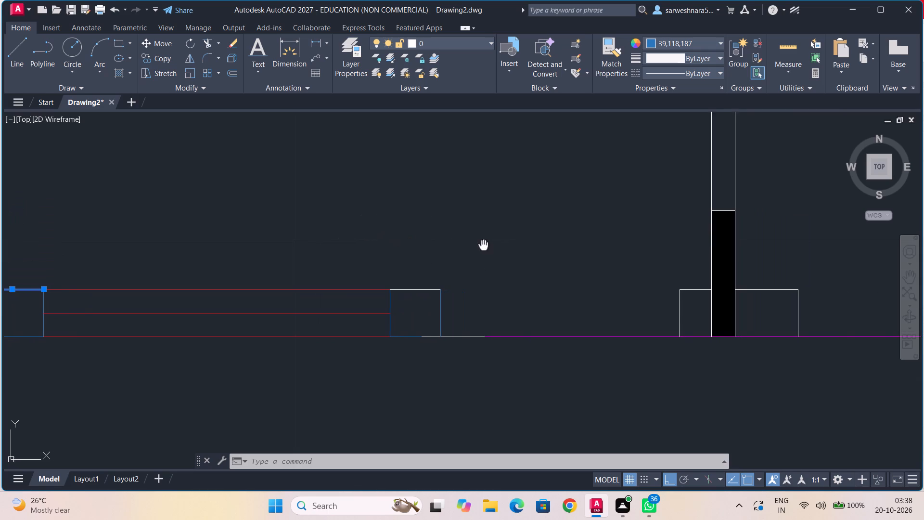
{"action": "middle_click_drag", "start_coordinate": [471, 243], "coordinate": [417, 240]}
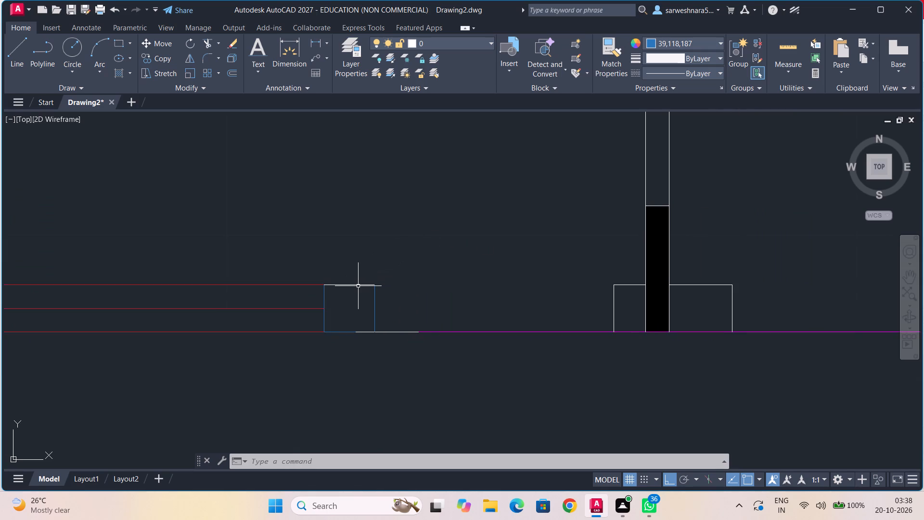
{"action": "left_click", "coordinate": [357, 286]}
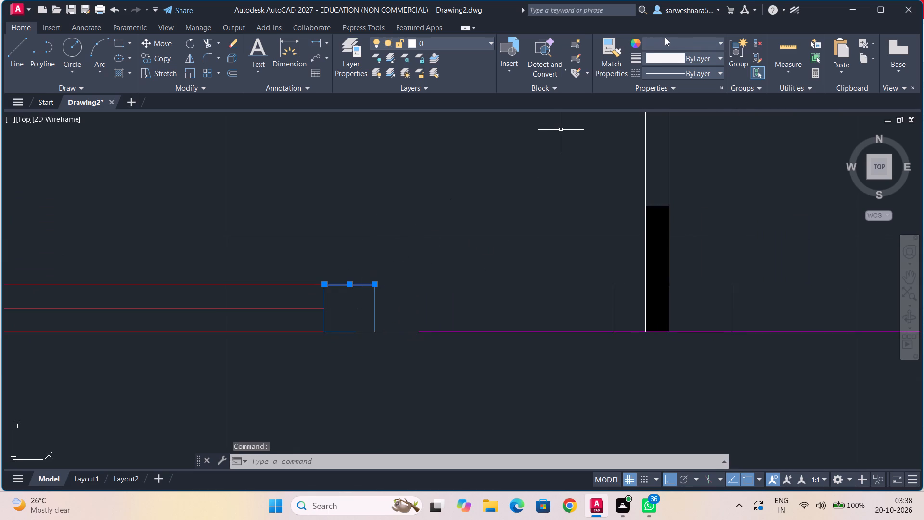
{"action": "scroll", "coordinate": [373, 303], "scroll_direction": "up", "scroll_amount": 3}
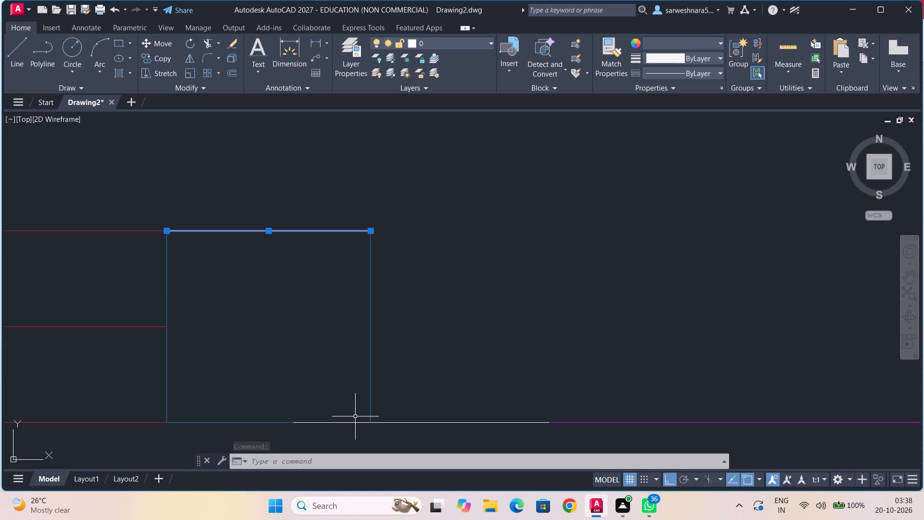
{"action": "left_click", "coordinate": [711, 50]}
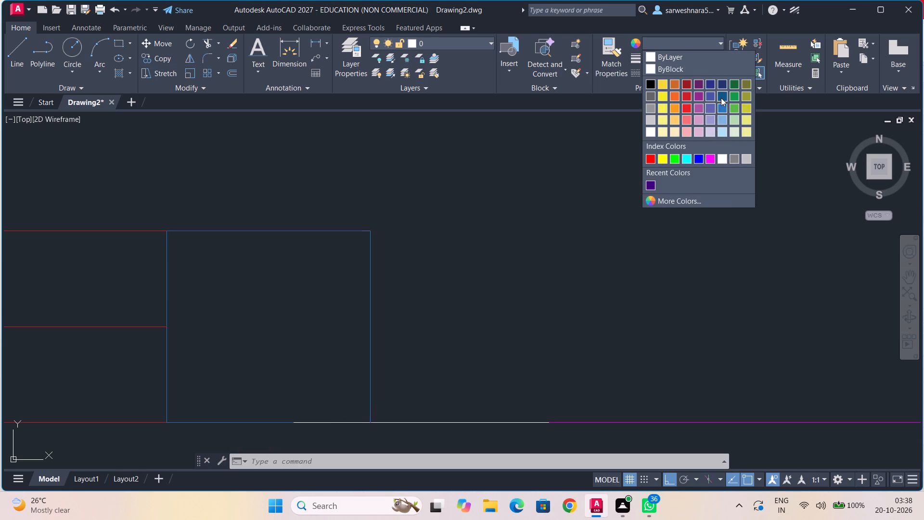
{"action": "left_click", "coordinate": [721, 97]}
{"action": "key", "text": "Escape"}
Break the white bottom wall line at the lower-right corner of the wall piece beside the window.
{"action": "middle_click_drag", "start_coordinate": [486, 337], "coordinate": [489, 275]}
{"action": "type", "text": "bre"}
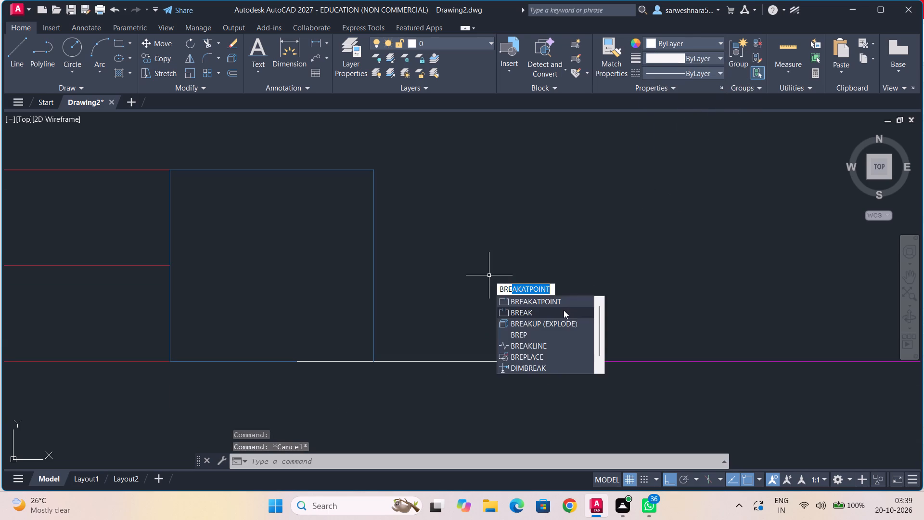
{"action": "left_click", "coordinate": [560, 302]}
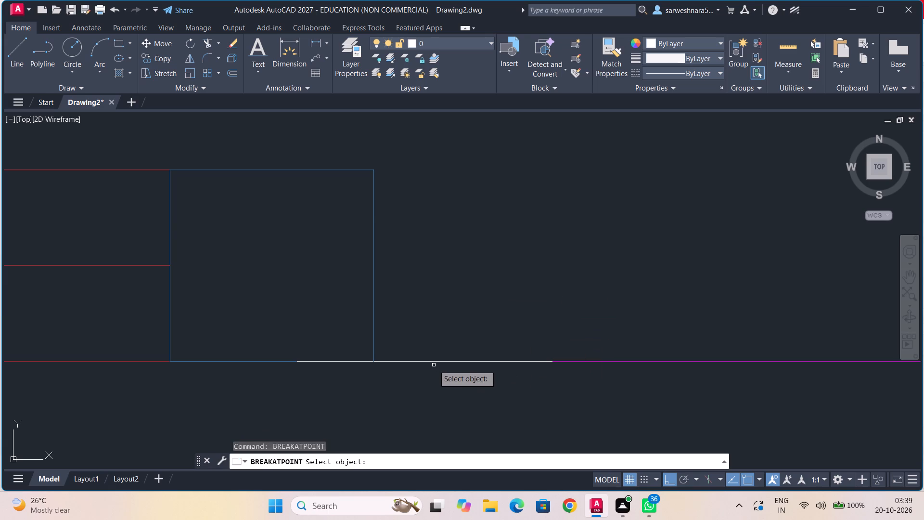
{"action": "left_click", "coordinate": [433, 362]}
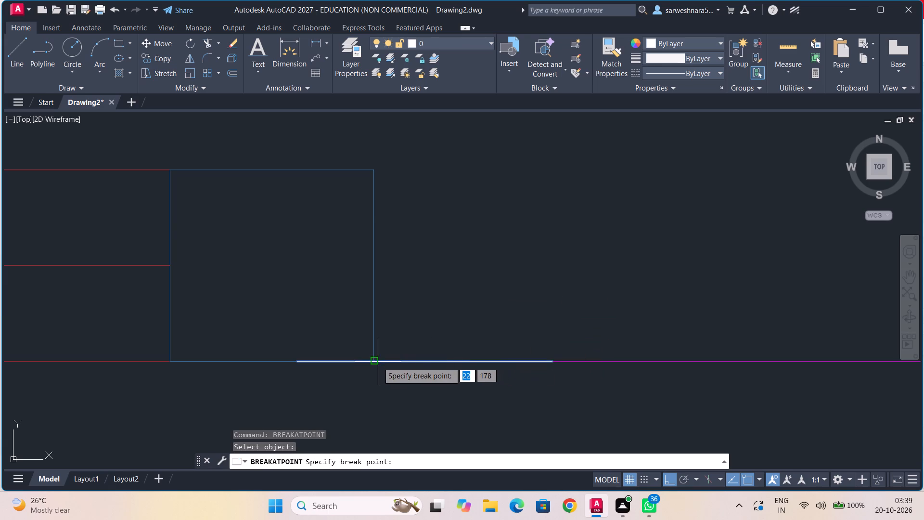
{"action": "left_click", "coordinate": [374, 361]}
{"action": "key", "text": "Escape"}
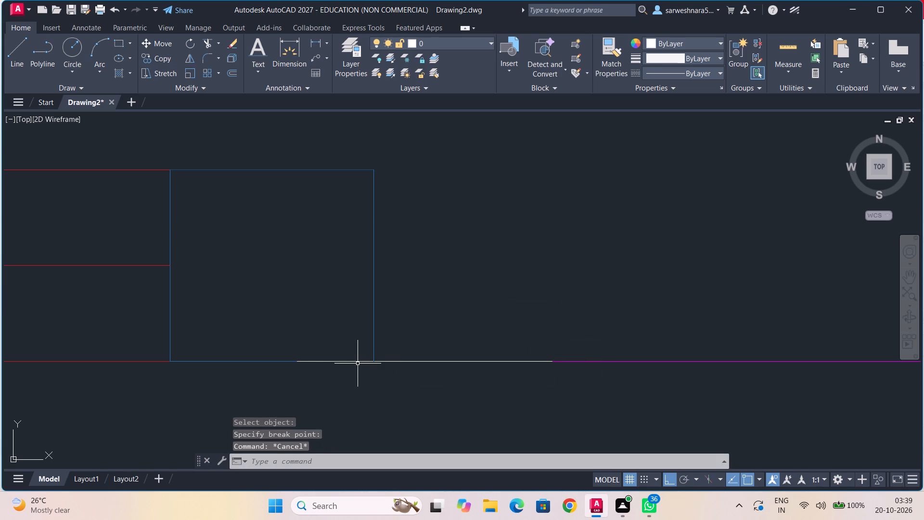
Set the broken line's portion beneath the wall piece to blue 39,118,187.
{"action": "left_click", "coordinate": [357, 363]}
{"action": "left_click", "coordinate": [705, 48]}
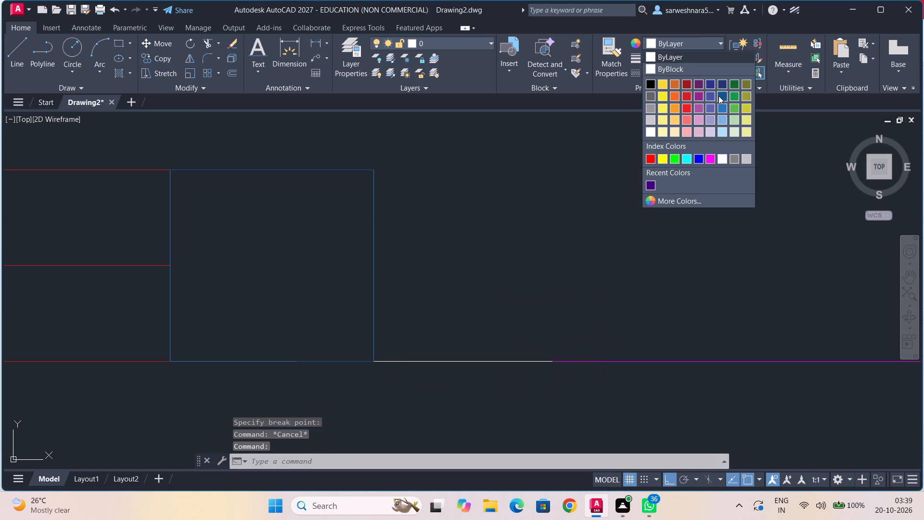
{"action": "left_click", "coordinate": [722, 105]}
{"action": "key", "text": "Escape"}
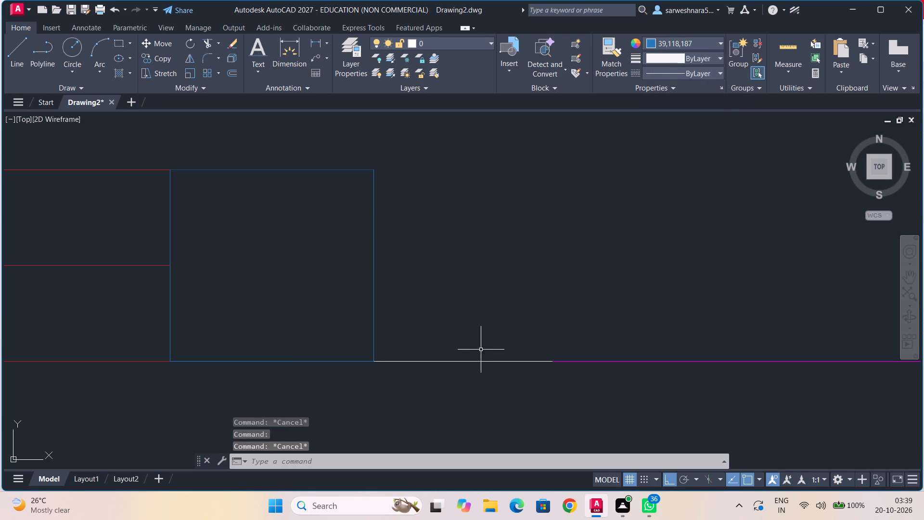
Change the remaining white segment between the wall piece and the magenta bottom line to Magenta.
{"action": "left_click", "coordinate": [470, 362]}
{"action": "left_click", "coordinate": [719, 52]}
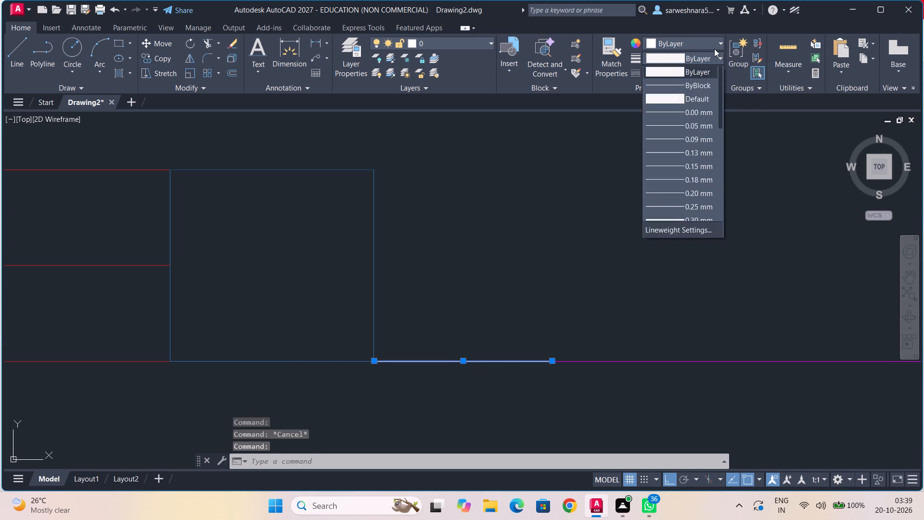
{"action": "left_click", "coordinate": [714, 48]}
{"action": "left_click", "coordinate": [714, 48]}
{"action": "left_click", "coordinate": [713, 155]}
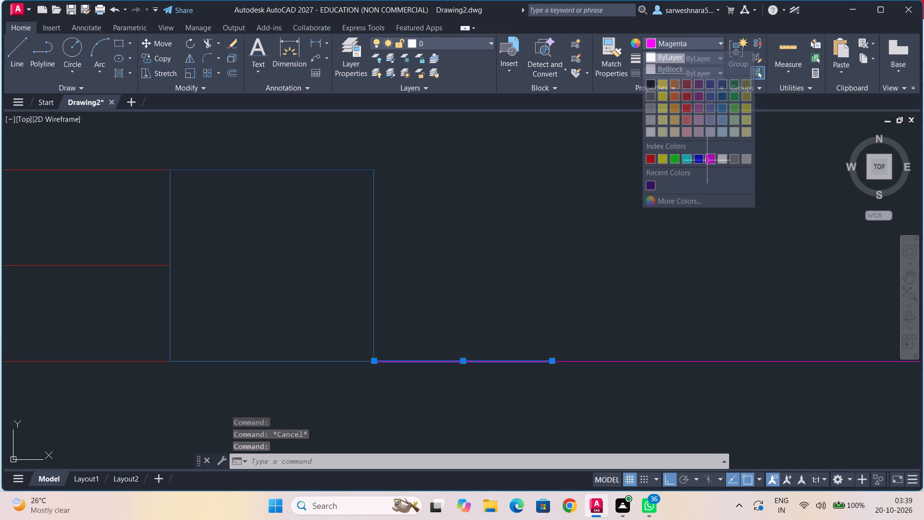
{"action": "key", "text": "Escape"}
Recolour white lines of the inner wall between the two black columns, its bottom stubs, the T-shaped wall and its upward continuation to blue 39,118,187.
{"action": "scroll", "coordinate": [637, 239], "scroll_direction": "down", "scroll_amount": 5}
{"action": "middle_click_drag", "start_coordinate": [622, 211], "coordinate": [624, 241]}
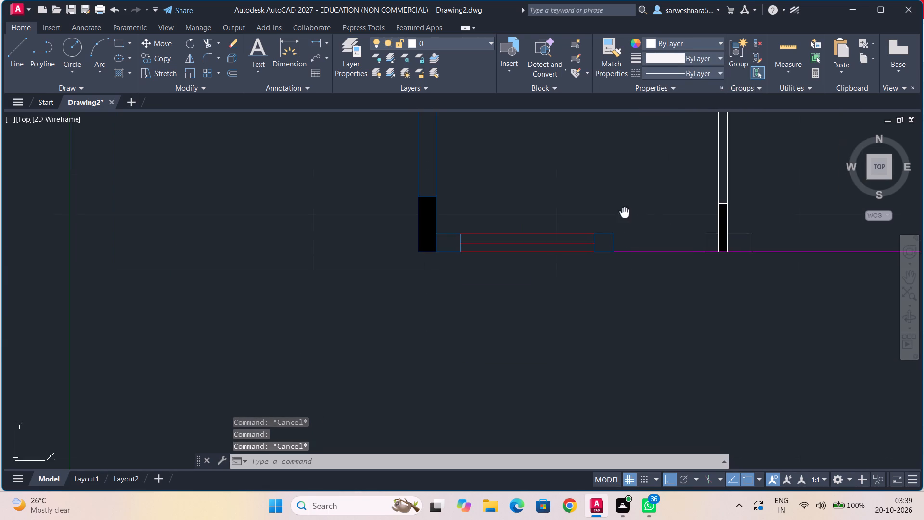
{"action": "middle_click_drag", "start_coordinate": [624, 241], "coordinate": [591, 361]}
{"action": "middle_click_drag", "start_coordinate": [607, 311], "coordinate": [505, 261]}
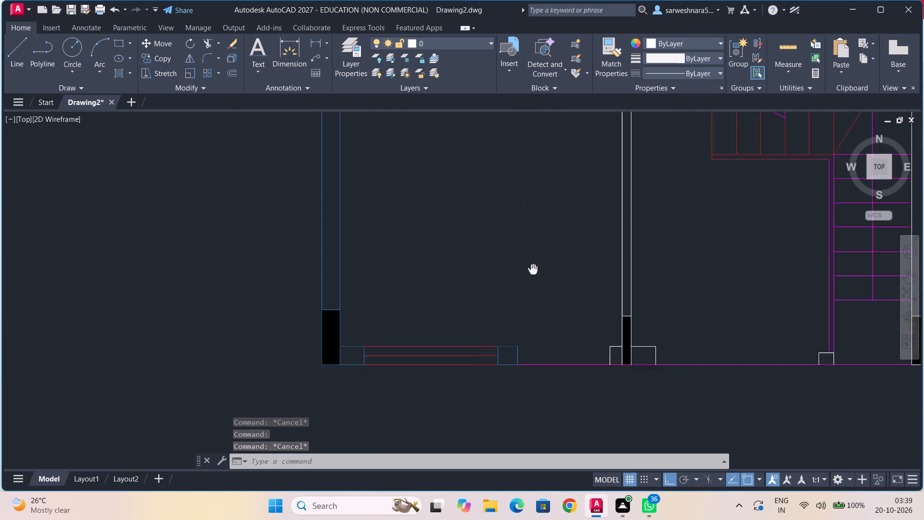
{"action": "middle_click_drag", "start_coordinate": [505, 261], "coordinate": [452, 246]}
{"action": "scroll", "coordinate": [504, 285], "scroll_direction": "up", "scroll_amount": 2}
{"action": "middle_click_drag", "start_coordinate": [504, 285], "coordinate": [428, 257]}
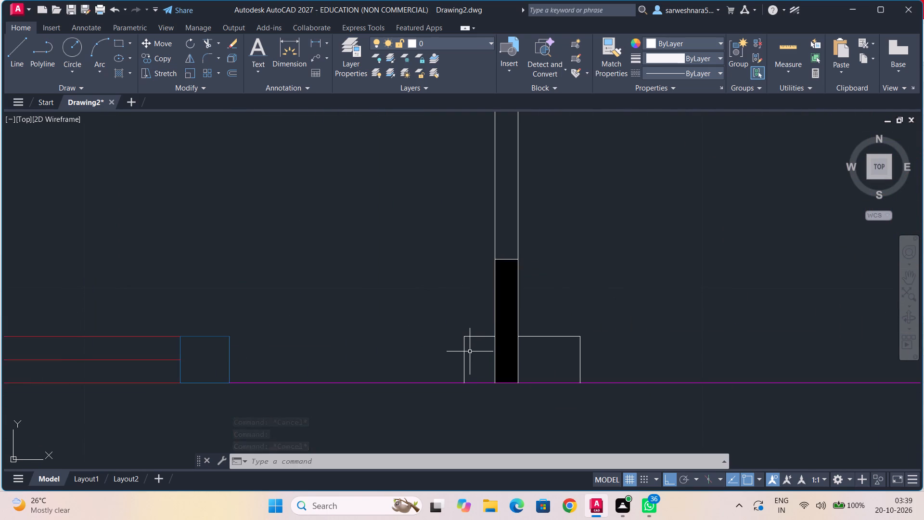
{"action": "left_click", "coordinate": [465, 352]}
{"action": "left_click", "coordinate": [478, 337]}
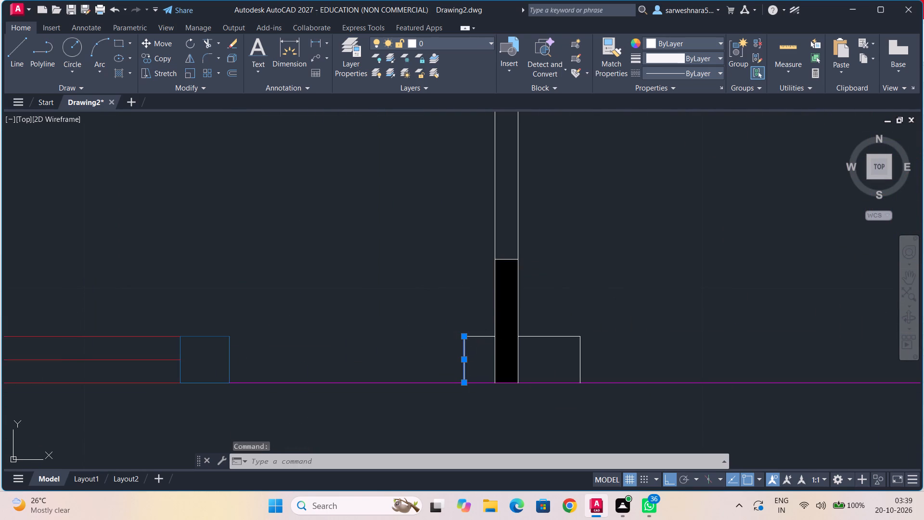
{"action": "left_click", "coordinate": [496, 227]}
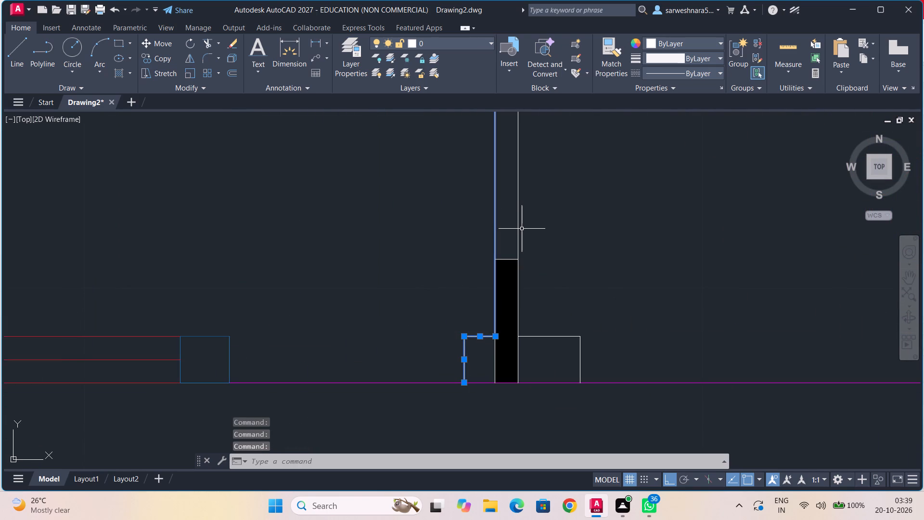
{"action": "left_click", "coordinate": [519, 221]}
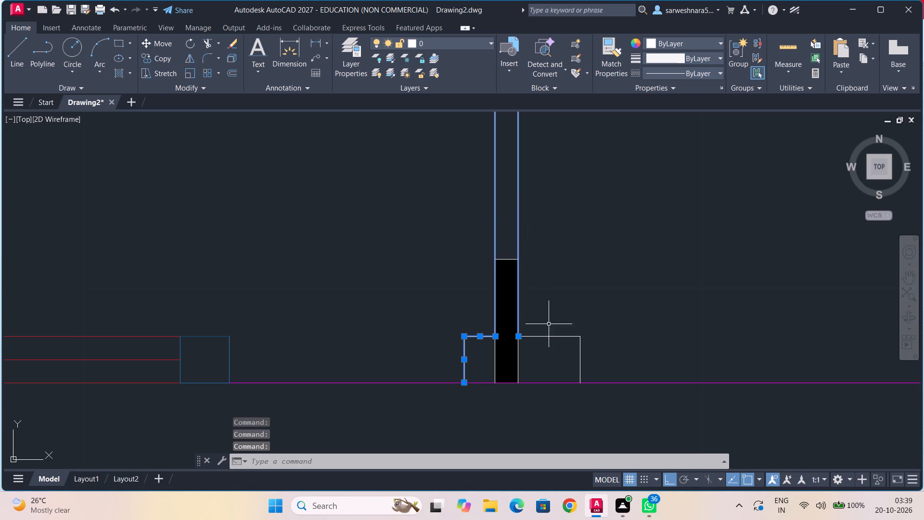
{"action": "left_click", "coordinate": [550, 336]}
{"action": "left_click", "coordinate": [580, 359]}
{"action": "scroll", "coordinate": [528, 273], "scroll_direction": "up", "scroll_amount": 3}
{"action": "middle_click_drag", "start_coordinate": [535, 257], "coordinate": [550, 277]}
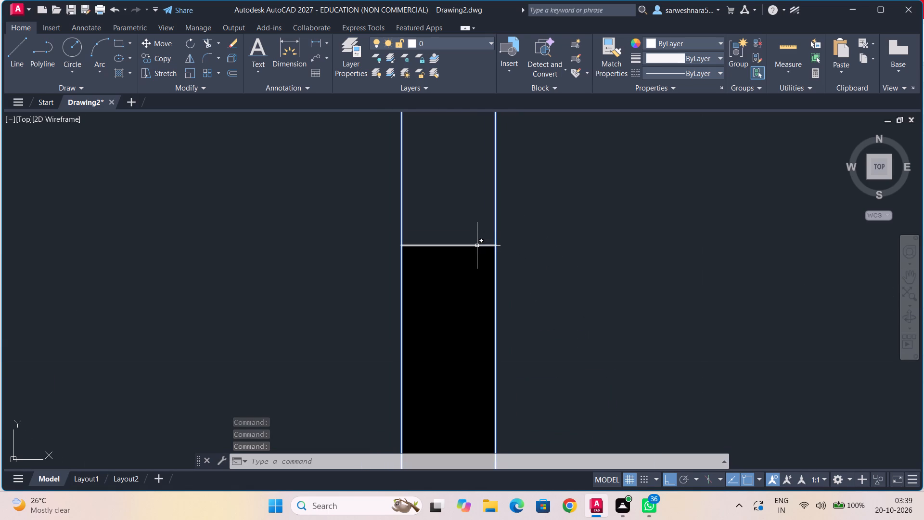
{"action": "left_click", "coordinate": [477, 245]}
{"action": "scroll", "coordinate": [563, 276], "scroll_direction": "down", "scroll_amount": 1}
{"action": "middle_click_drag", "start_coordinate": [564, 279], "coordinate": [583, 156]}
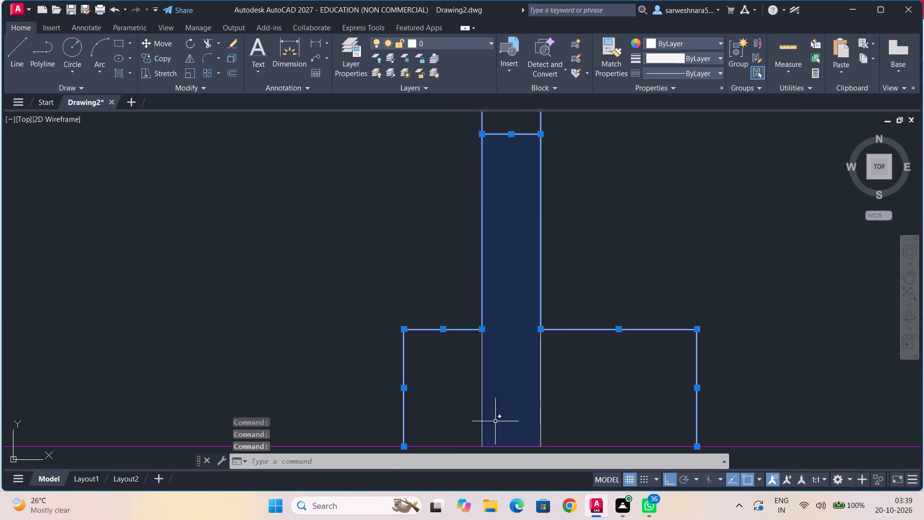
{"action": "middle_click_drag", "start_coordinate": [464, 407], "coordinate": [479, 311]}
{"action": "scroll", "coordinate": [479, 311], "scroll_direction": "up", "scroll_amount": 3}
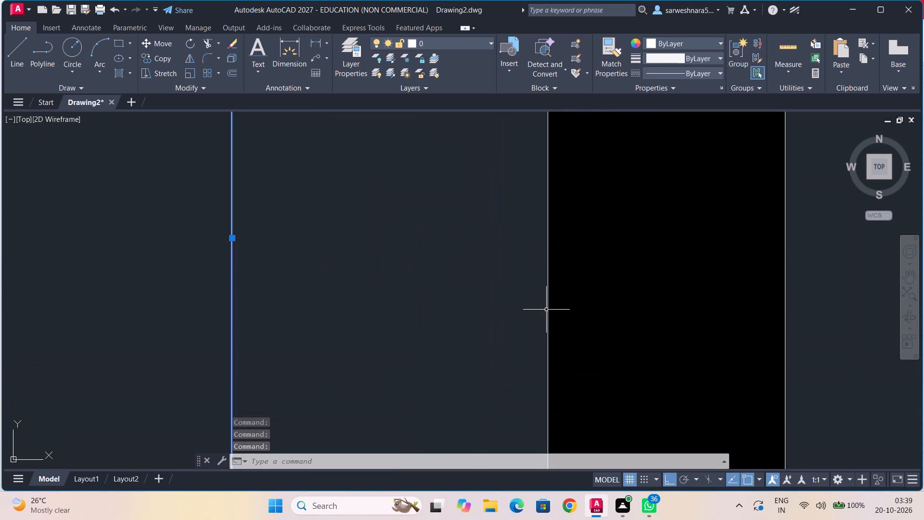
{"action": "left_click", "coordinate": [547, 310]}
{"action": "middle_click_drag", "start_coordinate": [821, 311], "coordinate": [692, 338]}
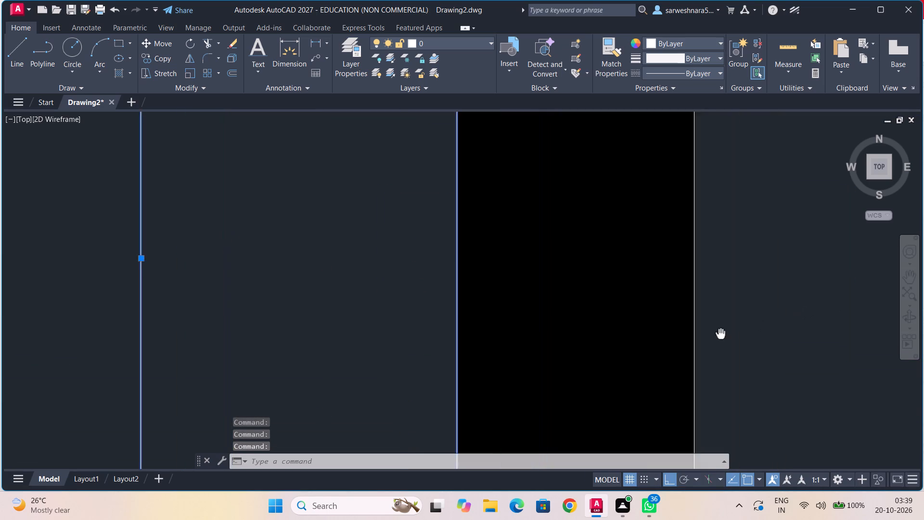
{"action": "middle_click_drag", "start_coordinate": [692, 338], "coordinate": [665, 341]}
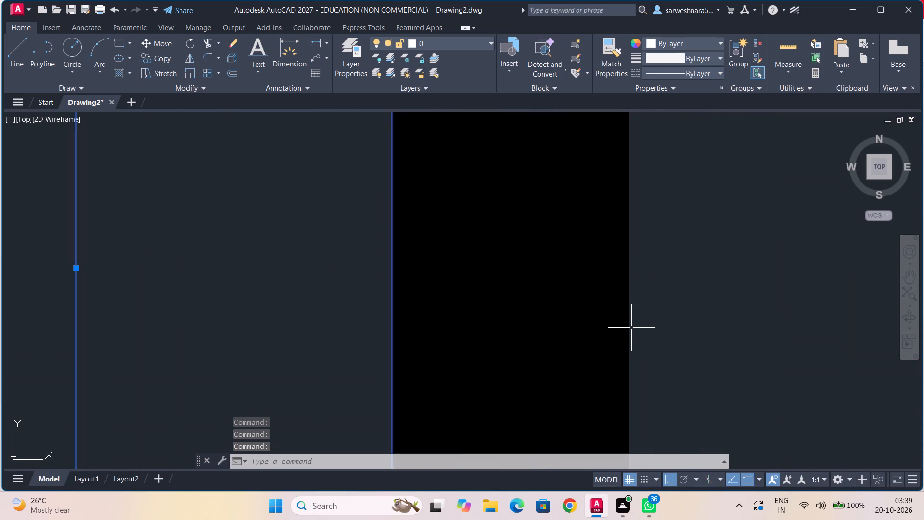
{"action": "scroll", "coordinate": [651, 323], "scroll_direction": "up", "scroll_amount": 2}
{"action": "middle_click", "coordinate": [651, 323]}
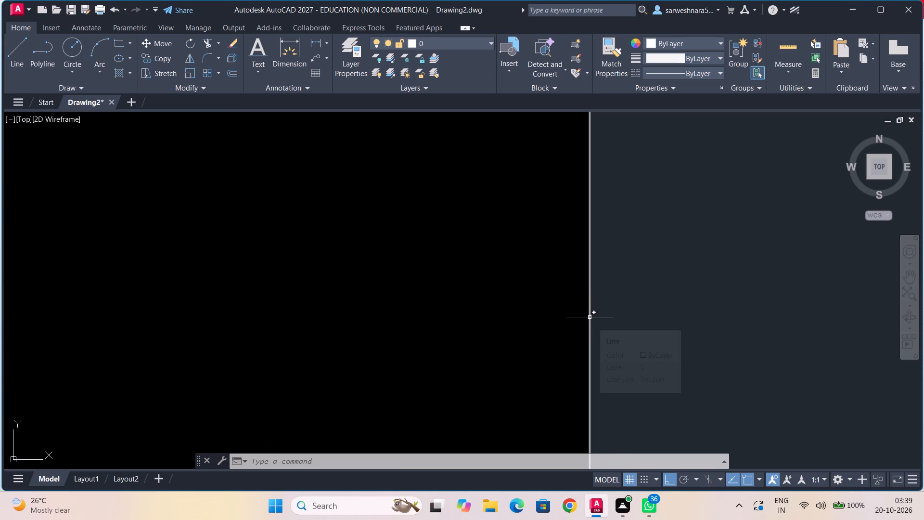
{"action": "scroll", "coordinate": [616, 321], "scroll_direction": "down", "scroll_amount": 5}
{"action": "scroll", "coordinate": [666, 317], "scroll_direction": "down", "scroll_amount": 1}
{"action": "middle_click_drag", "start_coordinate": [667, 315], "coordinate": [670, 386]}
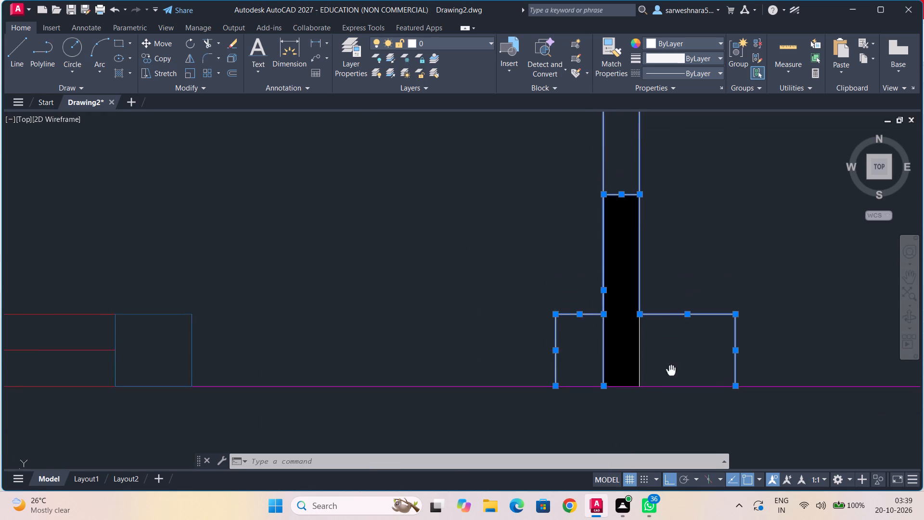
{"action": "middle_click_drag", "start_coordinate": [670, 386], "coordinate": [666, 404]}
{"action": "middle_click_drag", "start_coordinate": [672, 257], "coordinate": [664, 425]}
{"action": "middle_click_drag", "start_coordinate": [670, 296], "coordinate": [666, 404]}
{"action": "scroll", "coordinate": [666, 404], "scroll_direction": "down", "scroll_amount": 1}
{"action": "scroll", "coordinate": [672, 337], "scroll_direction": "down", "scroll_amount": 2}
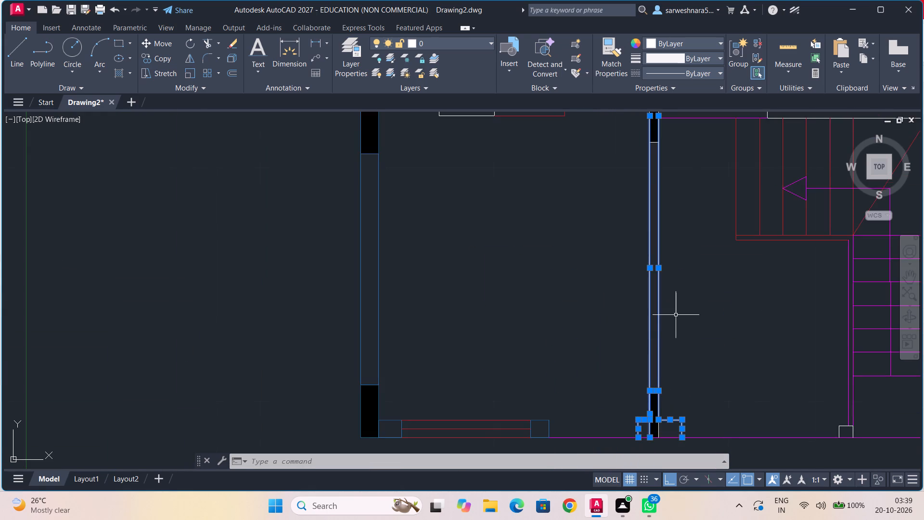
{"action": "middle_click_drag", "start_coordinate": [688, 278], "coordinate": [654, 432]}
{"action": "scroll", "coordinate": [639, 313], "scroll_direction": "up", "scroll_amount": 3}
{"action": "middle_click_drag", "start_coordinate": [639, 313], "coordinate": [642, 430]}
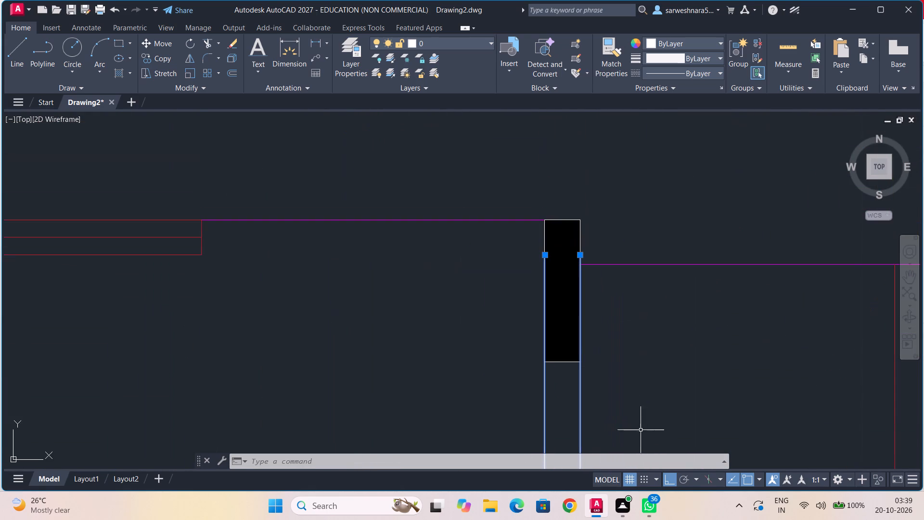
{"action": "scroll", "coordinate": [637, 393], "scroll_direction": "up", "scroll_amount": 1}
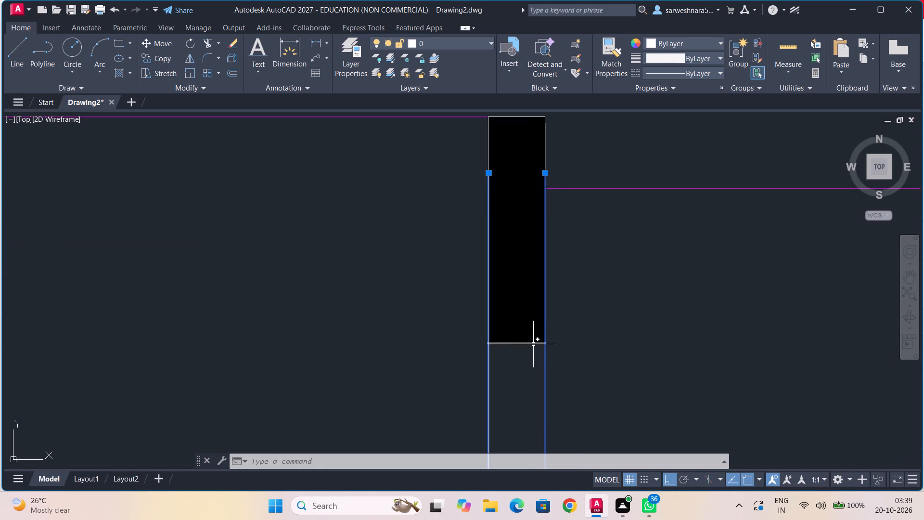
{"action": "left_click", "coordinate": [533, 344]}
{"action": "middle_click_drag", "start_coordinate": [611, 305], "coordinate": [655, 450]}
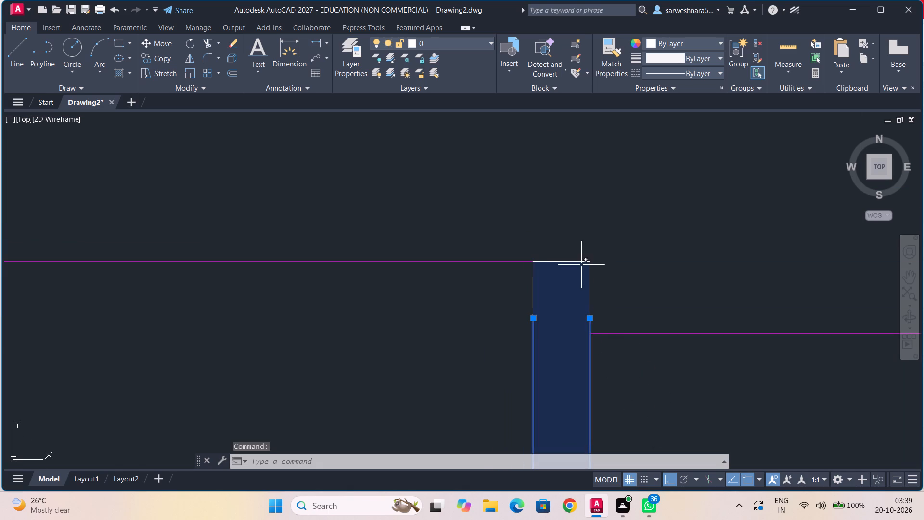
{"action": "left_click", "coordinate": [581, 261]}
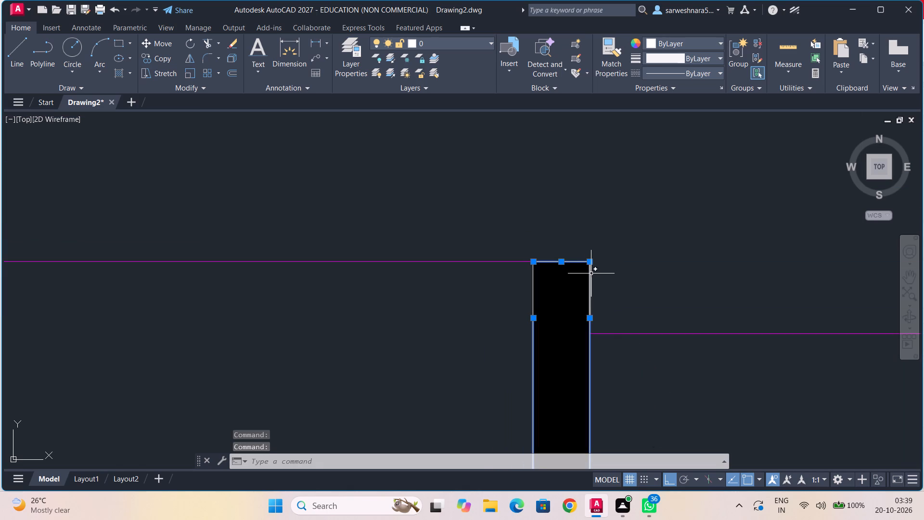
{"action": "left_click", "coordinate": [590, 274]}
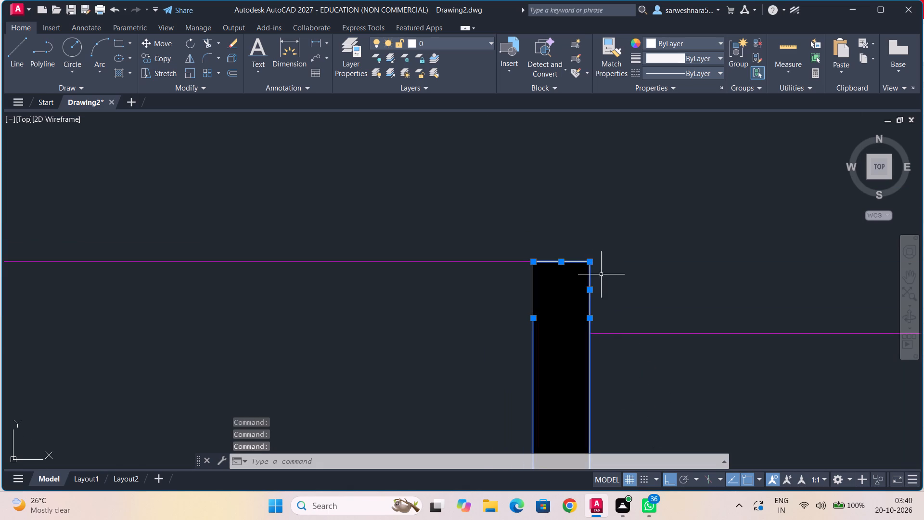
{"action": "middle_click_drag", "start_coordinate": [680, 282], "coordinate": [823, 275]}
{"action": "scroll", "coordinate": [380, 335], "scroll_direction": "down", "scroll_amount": 2}
{"action": "middle_click_drag", "start_coordinate": [356, 330], "coordinate": [633, 316]}
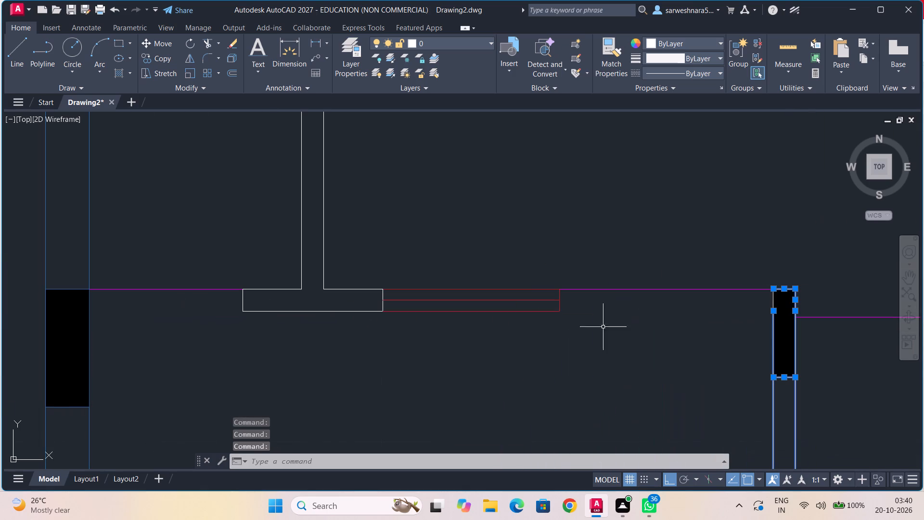
{"action": "middle_click_drag", "start_coordinate": [294, 339], "coordinate": [340, 382]}
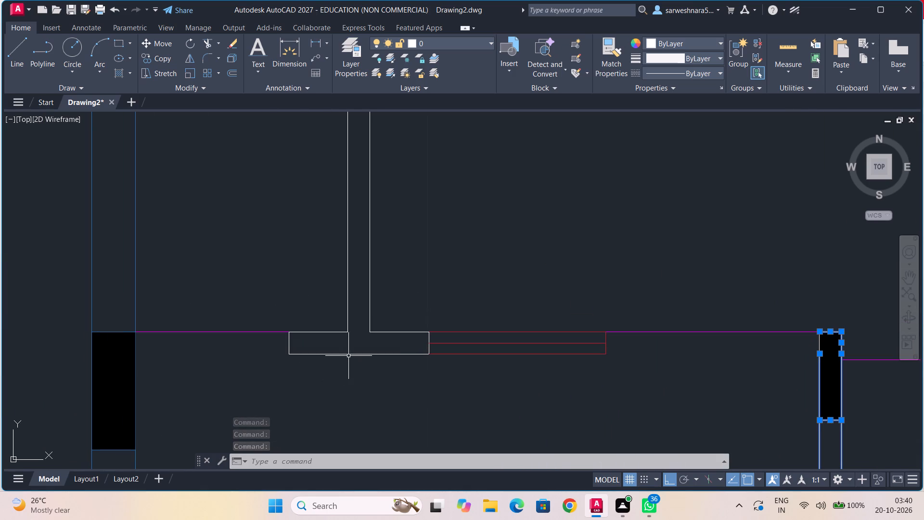
{"action": "left_click", "coordinate": [336, 332]}
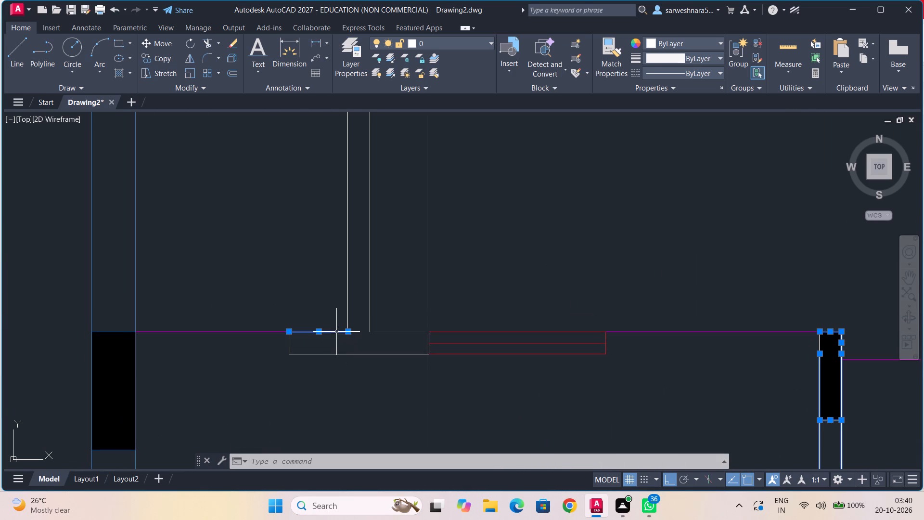
{"action": "left_click", "coordinate": [288, 340]}
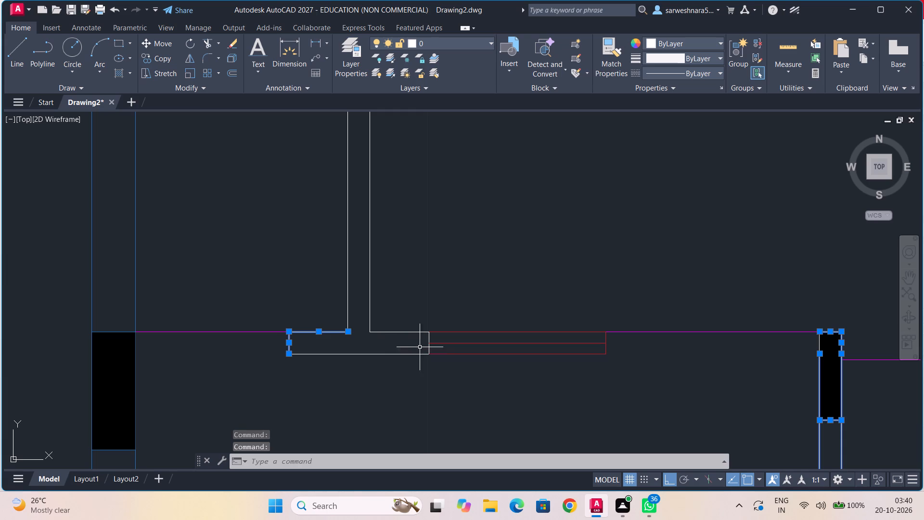
{"action": "left_click", "coordinate": [429, 338]}
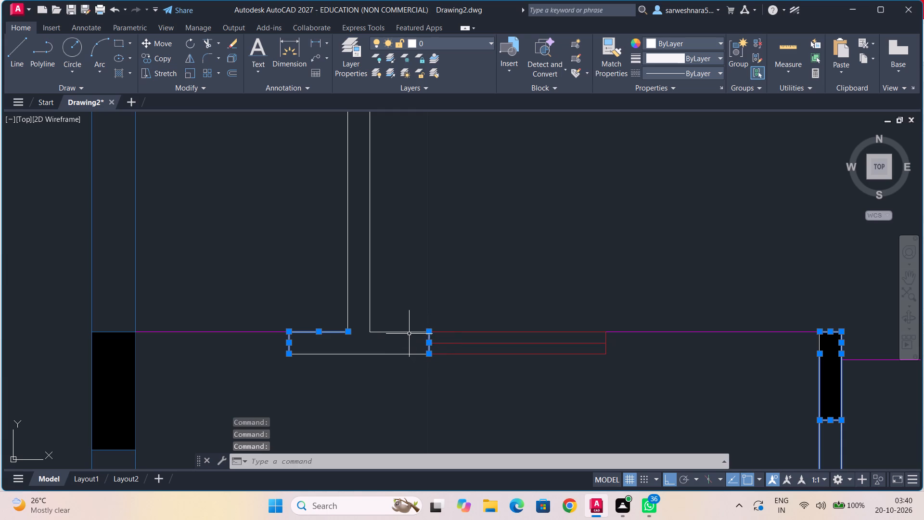
{"action": "left_click", "coordinate": [409, 332]}
{"action": "left_click", "coordinate": [371, 302]}
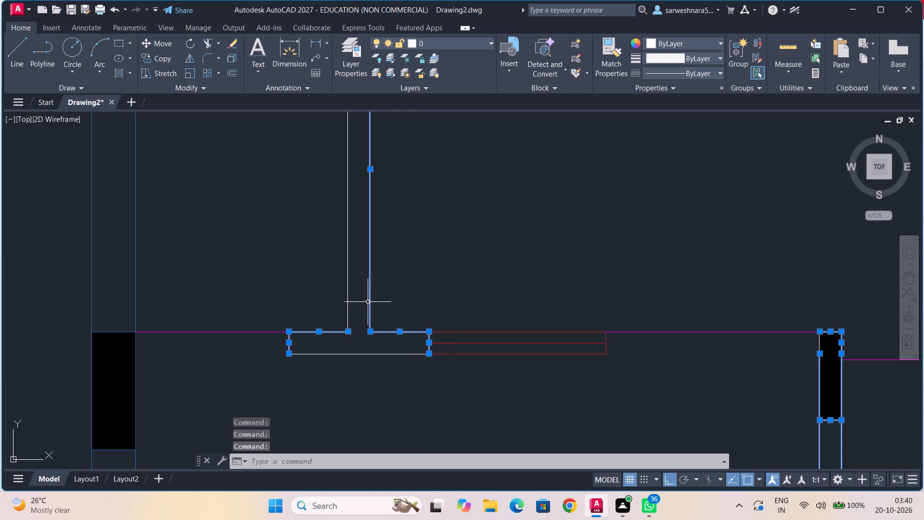
{"action": "left_click", "coordinate": [349, 300]}
{"action": "scroll", "coordinate": [481, 286], "scroll_direction": "down", "scroll_amount": 1}
{"action": "middle_click_drag", "start_coordinate": [473, 264], "coordinate": [477, 357]}
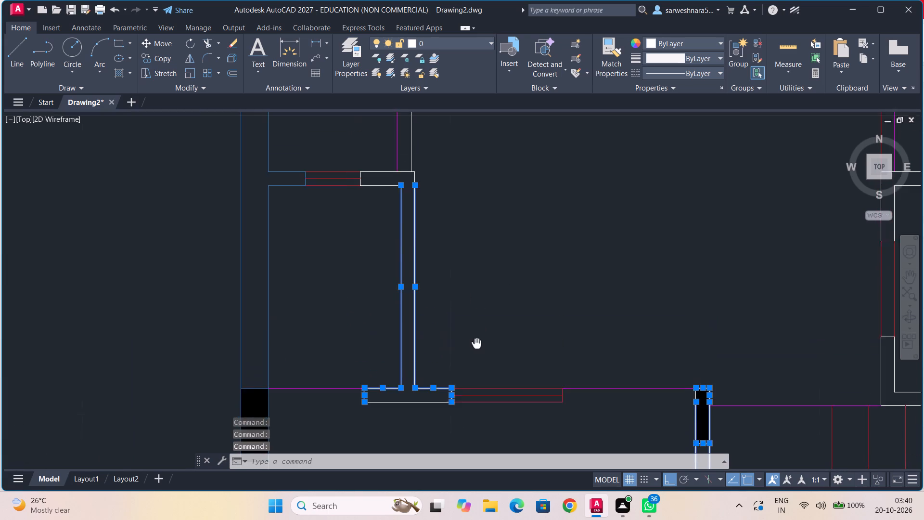
{"action": "middle_click_drag", "start_coordinate": [477, 357], "coordinate": [475, 383]}
{"action": "middle_click_drag", "start_coordinate": [437, 241], "coordinate": [473, 326]}
{"action": "scroll", "coordinate": [473, 327], "scroll_direction": "up", "scroll_amount": 2}
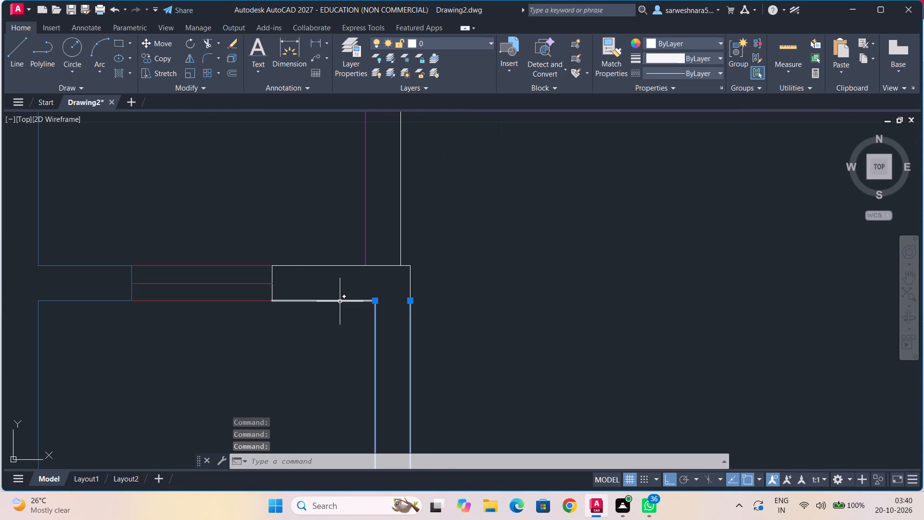
{"action": "left_click", "coordinate": [340, 301]}
{"action": "left_click", "coordinate": [272, 276]}
{"action": "left_click", "coordinate": [292, 264]}
{"action": "left_click", "coordinate": [385, 266]}
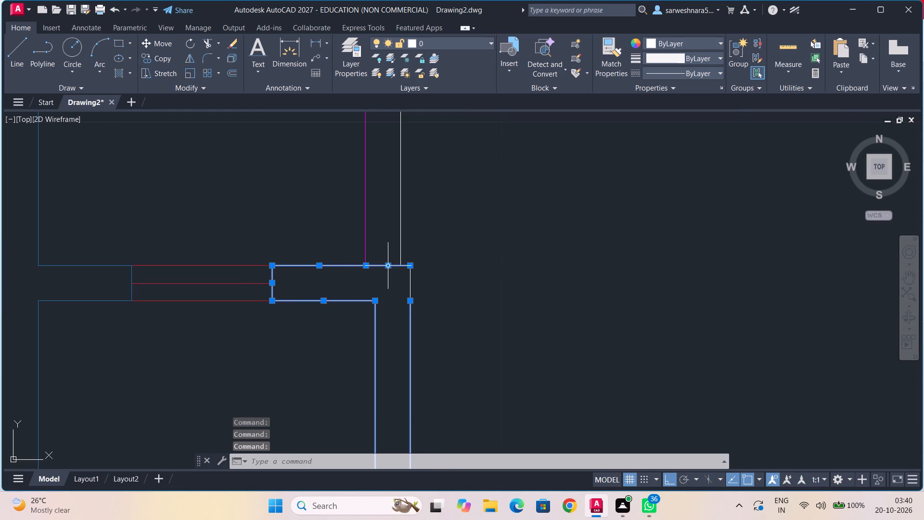
{"action": "left_click", "coordinate": [400, 249]}
{"action": "scroll", "coordinate": [466, 243], "scroll_direction": "down", "scroll_amount": 2}
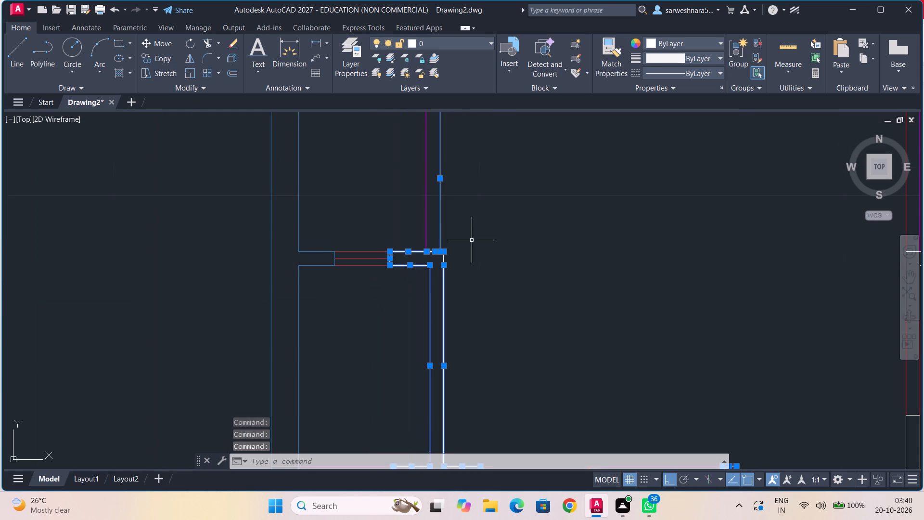
{"action": "middle_click_drag", "start_coordinate": [483, 239], "coordinate": [487, 361]}
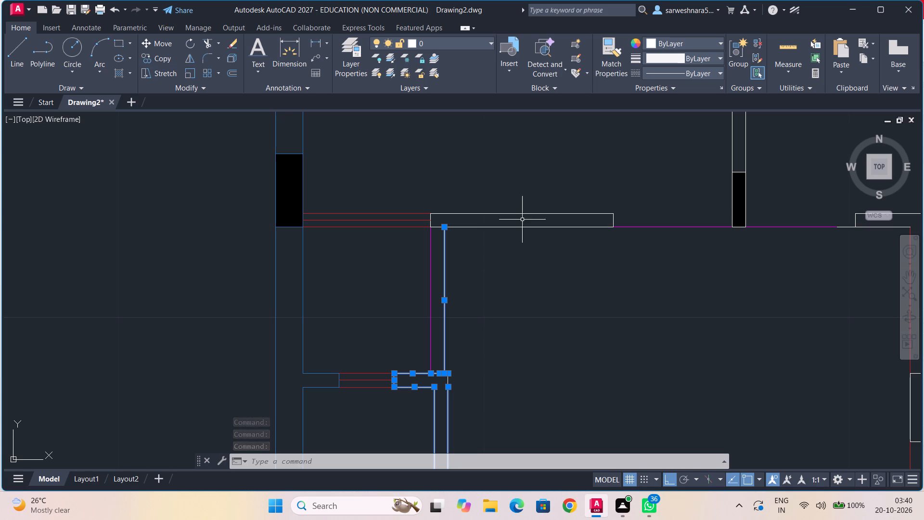
{"action": "left_click", "coordinate": [689, 41]}
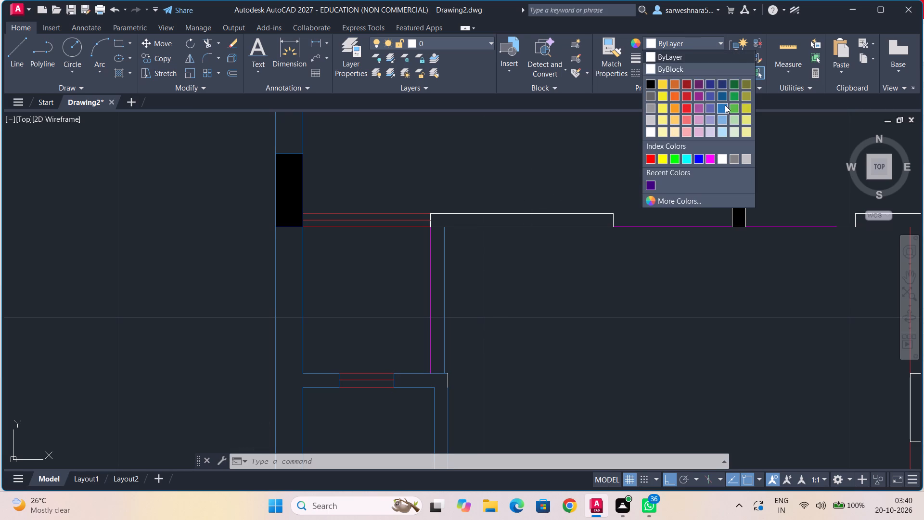
{"action": "left_click", "coordinate": [723, 107]}
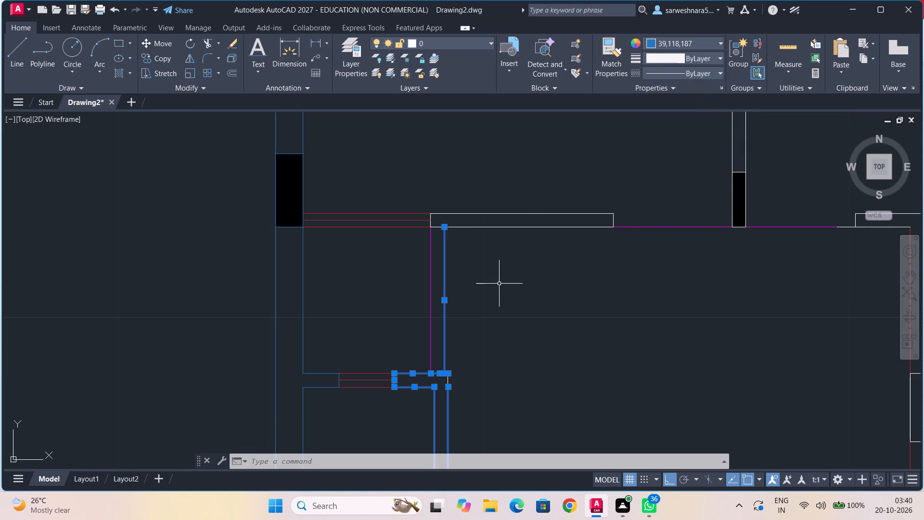
Change the blue vertical line beside the magenta line, above the inner wall corner, to Red.
{"action": "key", "text": "Escape"}
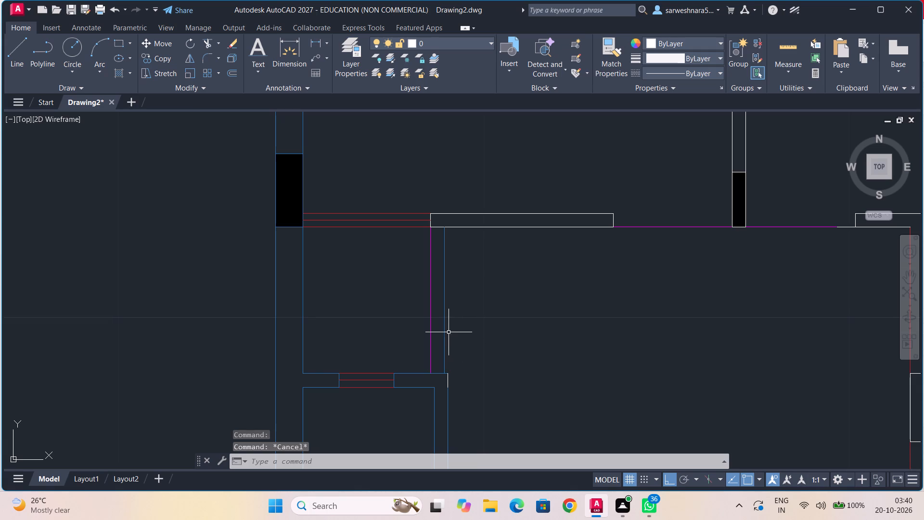
{"action": "left_click", "coordinate": [445, 329]}
{"action": "left_click", "coordinate": [720, 40]}
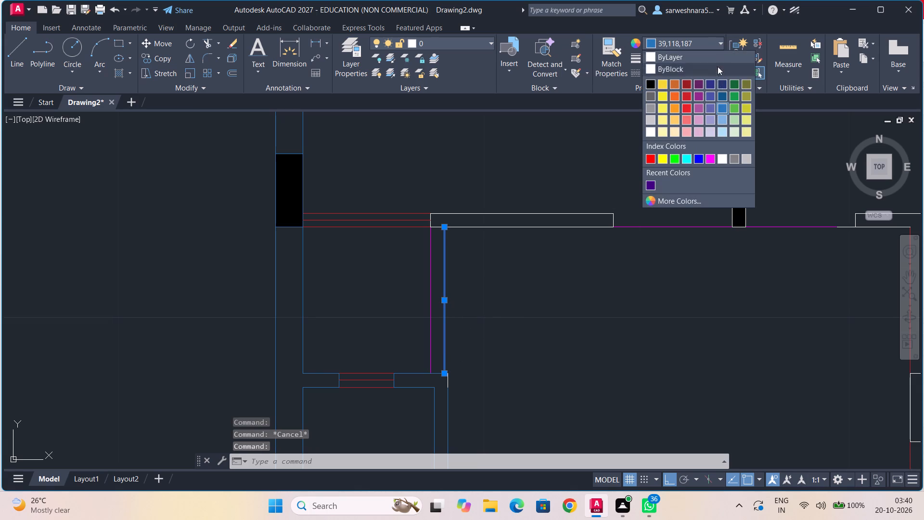
{"action": "left_click", "coordinate": [649, 157]}
{"action": "key", "text": "Escape"}
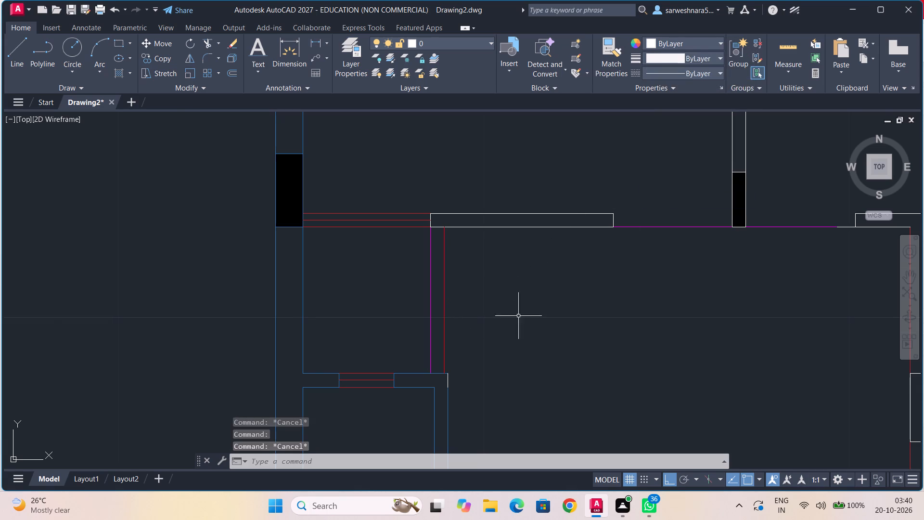
Set the short white segment at the inner wall's outer corner, beneath the red vertical line, to blue 39,118,187.
{"action": "scroll", "coordinate": [509, 326], "scroll_direction": "up", "scroll_amount": 1}
{"action": "middle_click_drag", "start_coordinate": [509, 326], "coordinate": [511, 222]}
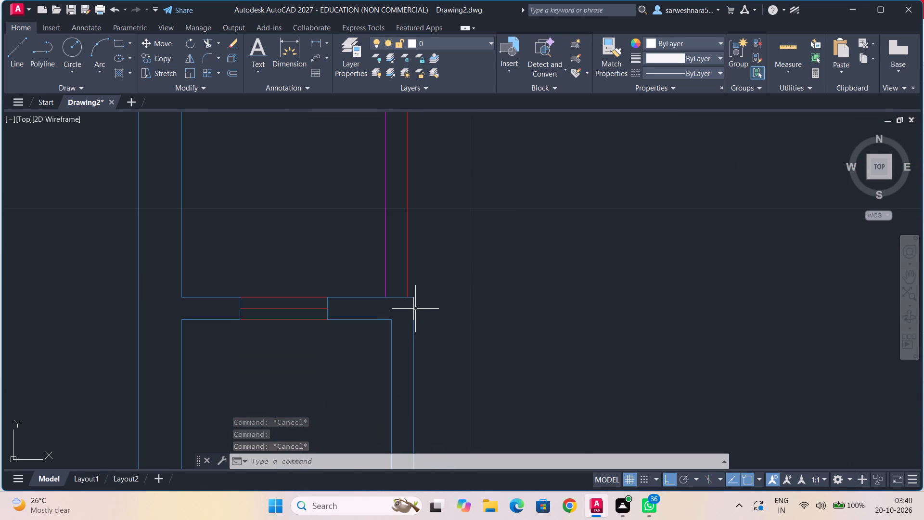
{"action": "left_click", "coordinate": [415, 309]}
{"action": "left_click", "coordinate": [413, 307]}
{"action": "left_click", "coordinate": [684, 39]}
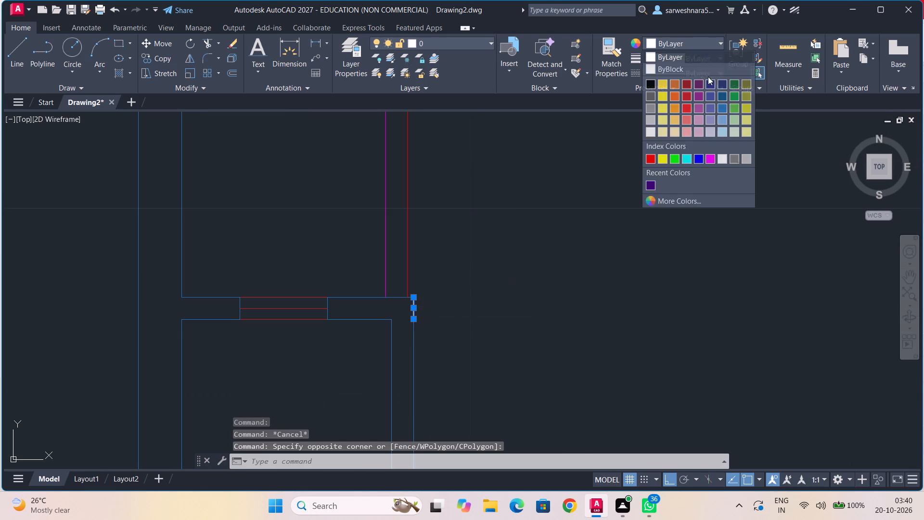
{"action": "left_click", "coordinate": [726, 106]}
Break the bottom line of the T-shaped wall's base where the wall piece meets the red window.
{"action": "scroll", "coordinate": [522, 256], "scroll_direction": "down", "scroll_amount": 2}
{"action": "middle_click_drag", "start_coordinate": [537, 314], "coordinate": [525, 218]}
{"action": "scroll", "coordinate": [522, 280], "scroll_direction": "up", "scroll_amount": 2}
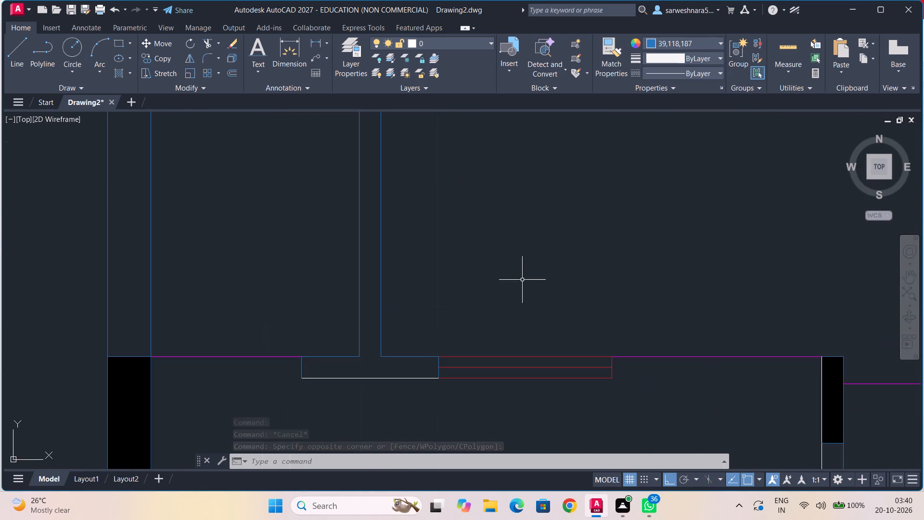
{"action": "middle_click_drag", "start_coordinate": [522, 280], "coordinate": [538, 226]}
{"action": "key", "text": "Escape"}
{"action": "key", "text": "grave"}
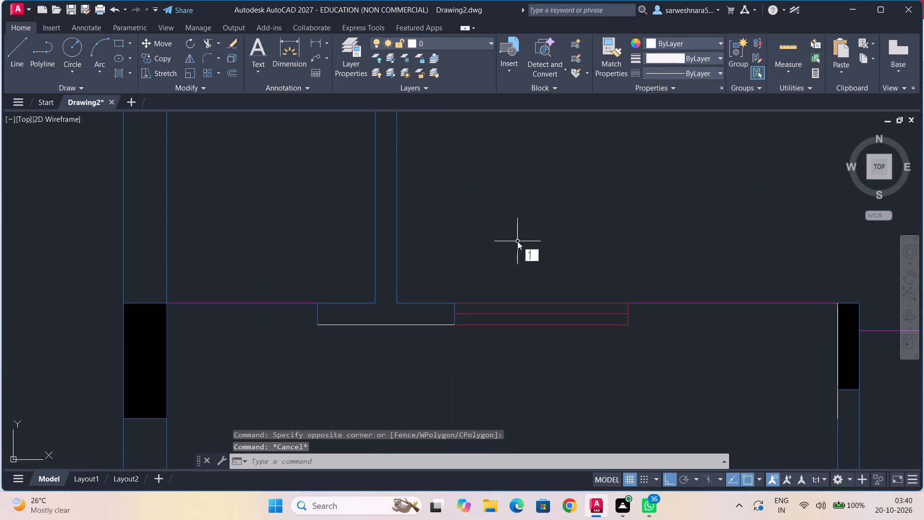
{"action": "key", "text": "Escape"}
{"action": "key", "text": "Escape"}
{"action": "type", "text": "bre"}
{"action": "left_click", "coordinate": [576, 264]}
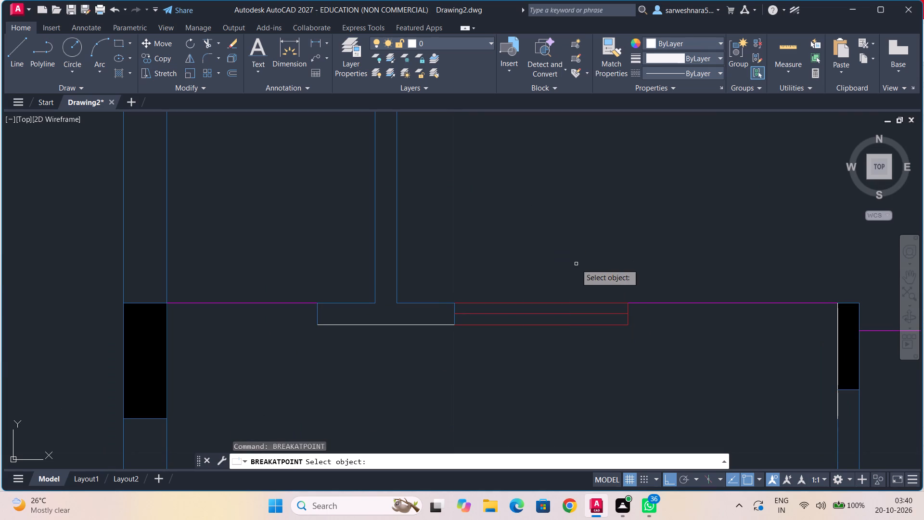
{"action": "left_click", "coordinate": [420, 325]}
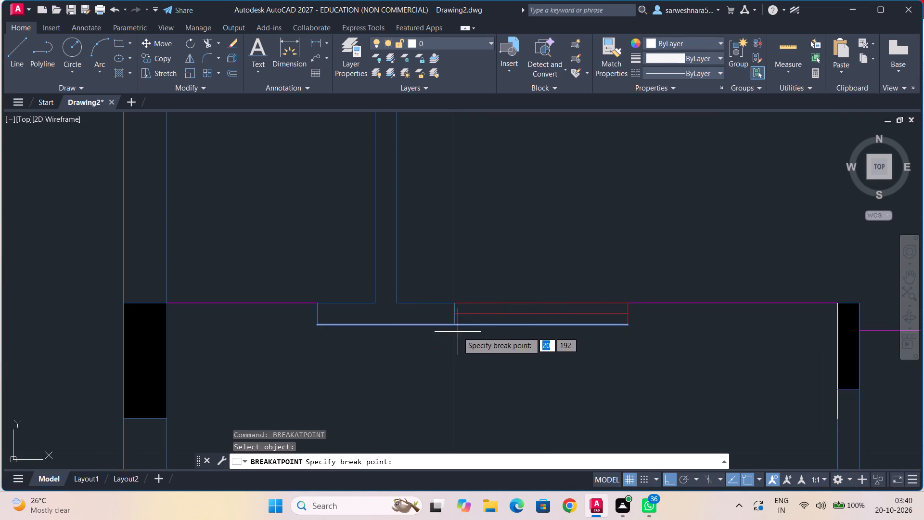
{"action": "left_click", "coordinate": [454, 325]}
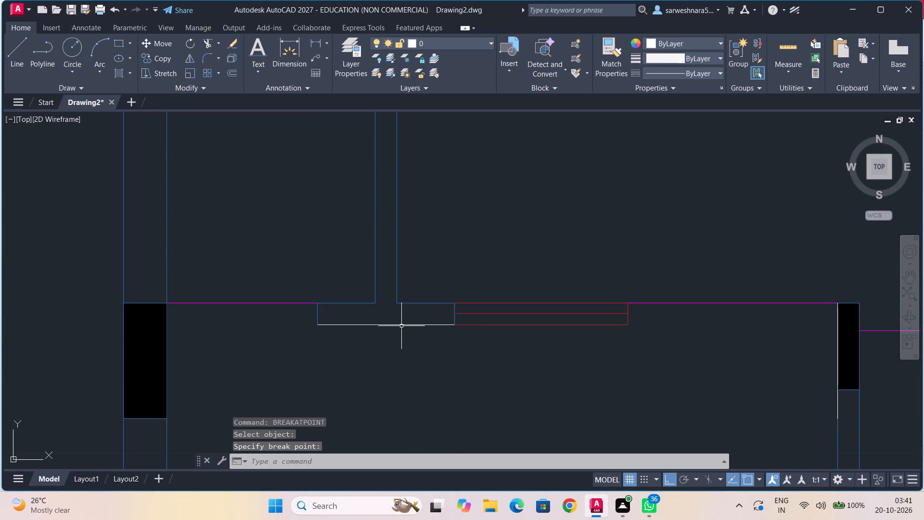
Set the white bottom line of the T-shaped wall's base to blue 39,118,187.
{"action": "left_click", "coordinate": [402, 325]}
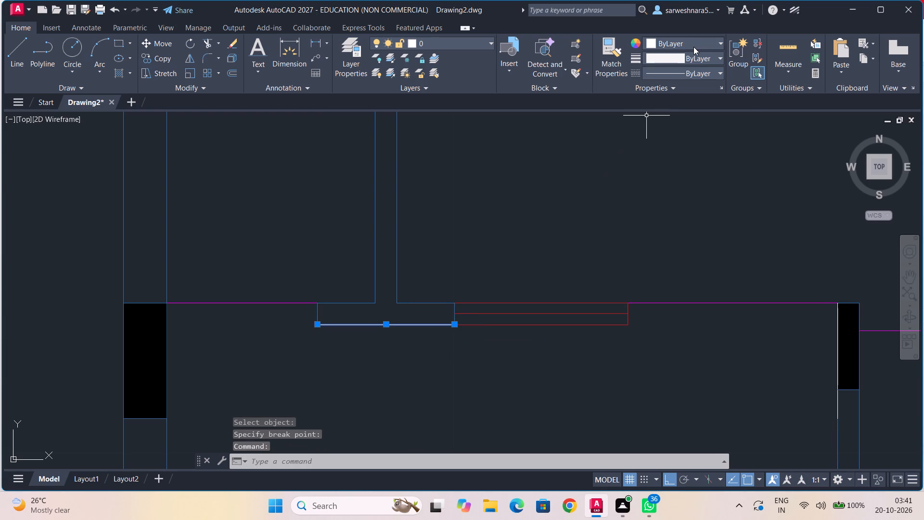
{"action": "left_click", "coordinate": [694, 45]}
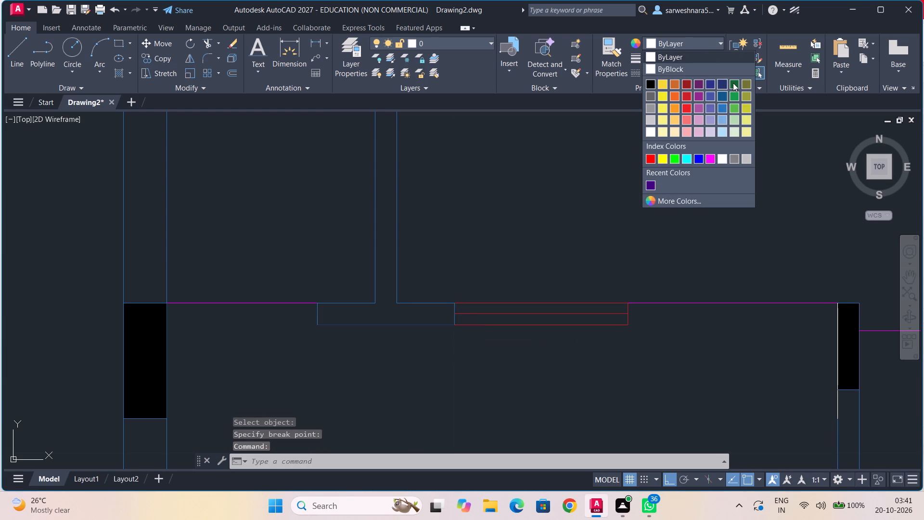
{"action": "left_click", "coordinate": [722, 109]}
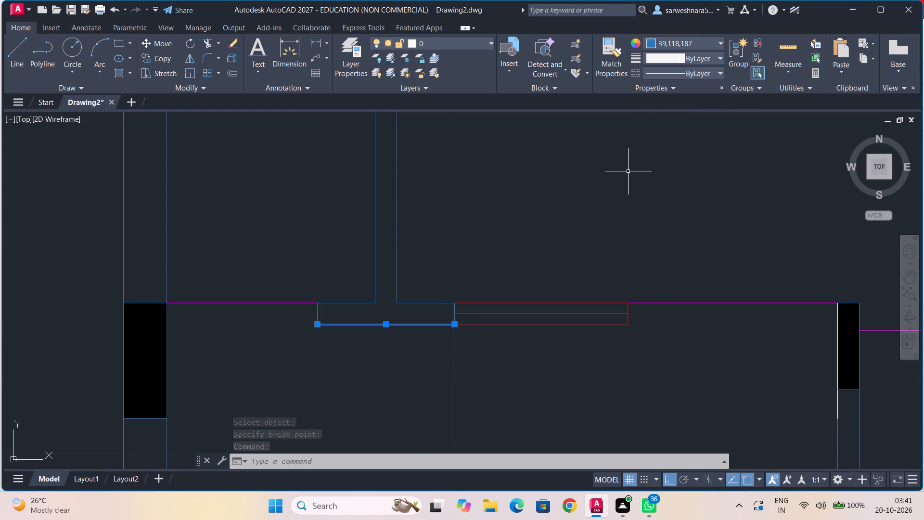
{"action": "key", "text": "Escape"}
Recolour the white edge of the black column at the magenta line's end, and its short segment below, to blue 39,118,187.
{"action": "scroll", "coordinate": [622, 189], "scroll_direction": "down", "scroll_amount": 2}
{"action": "middle_click_drag", "start_coordinate": [669, 243], "coordinate": [573, 247]}
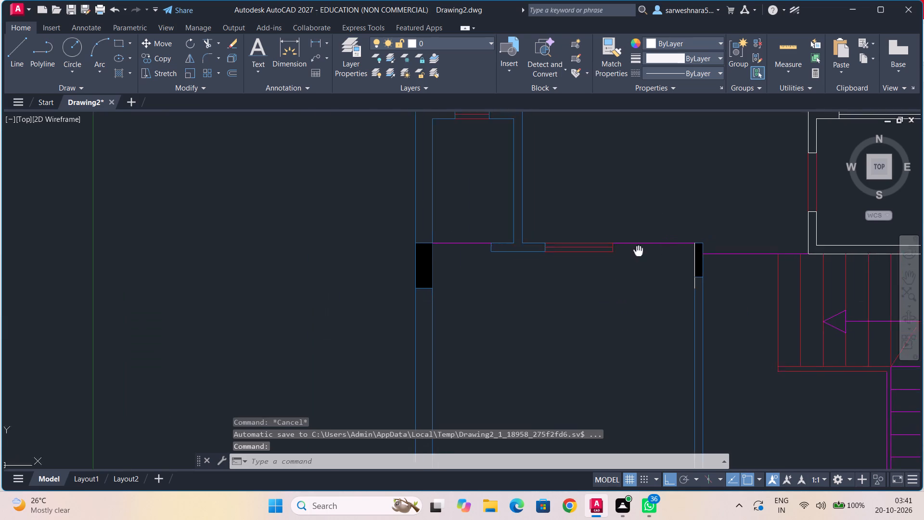
{"action": "middle_click_drag", "start_coordinate": [573, 247], "coordinate": [517, 228]}
{"action": "scroll", "coordinate": [538, 263], "scroll_direction": "up", "scroll_amount": 3}
{"action": "middle_click_drag", "start_coordinate": [538, 263], "coordinate": [478, 309]}
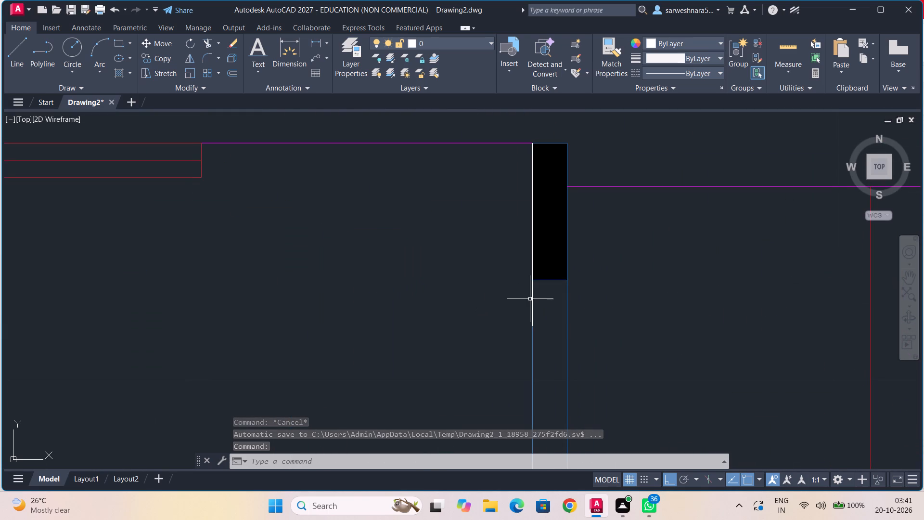
{"action": "left_click", "coordinate": [533, 299]}
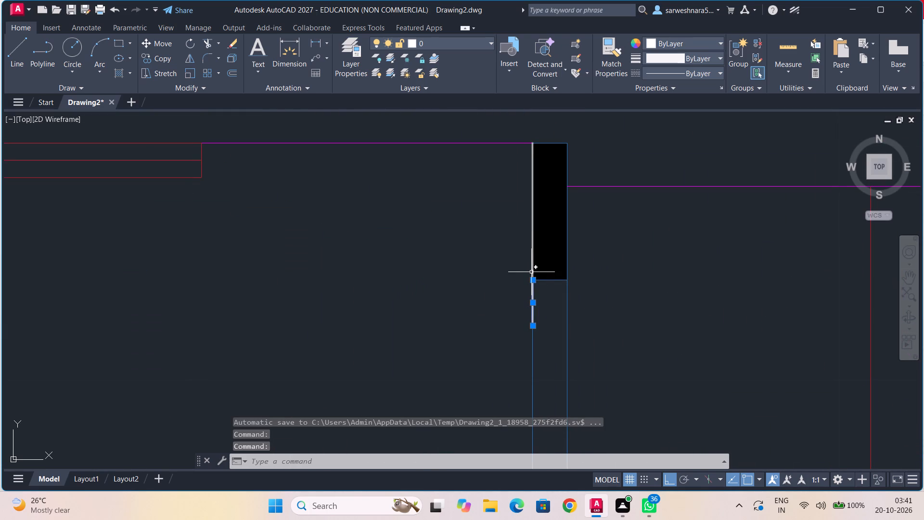
{"action": "left_click", "coordinate": [532, 272]}
{"action": "left_click", "coordinate": [718, 42]}
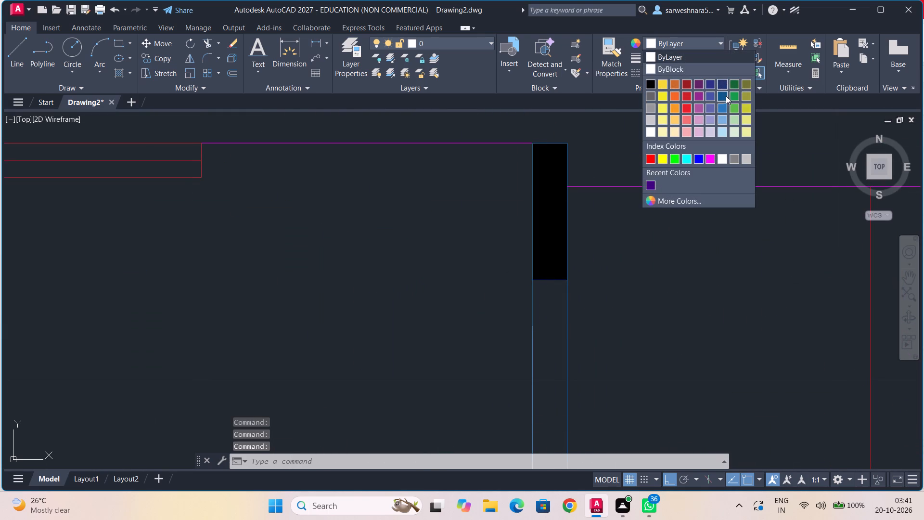
{"action": "left_click", "coordinate": [723, 106]}
Set the remaining white edge of the black column between the two bottom wall stubs to blue 39,118,187.
{"action": "scroll", "coordinate": [510, 213], "scroll_direction": "down", "scroll_amount": 2}
{"action": "middle_click_drag", "start_coordinate": [496, 253], "coordinate": [482, 168]}
{"action": "scroll", "coordinate": [465, 266], "scroll_direction": "down", "scroll_amount": 2}
{"action": "middle_click_drag", "start_coordinate": [468, 288], "coordinate": [464, 213]}
{"action": "scroll", "coordinate": [470, 270], "scroll_direction": "up", "scroll_amount": 2}
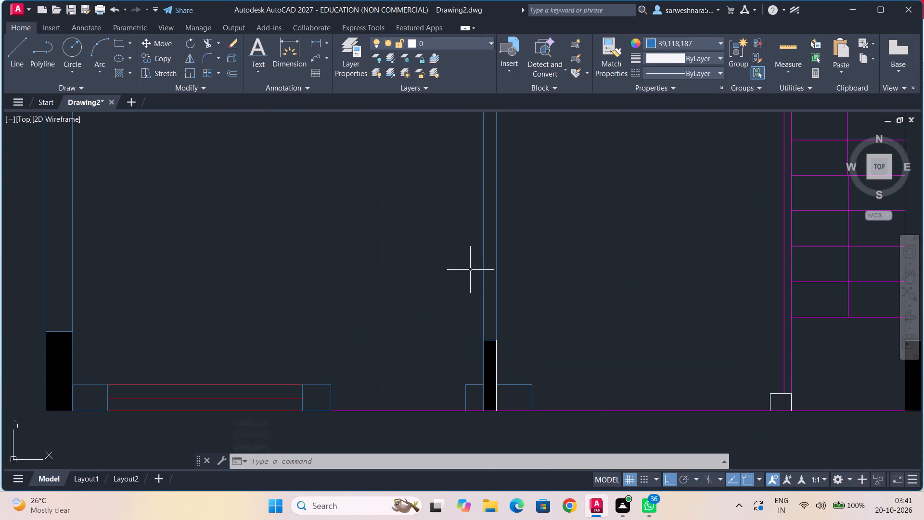
{"action": "middle_click_drag", "start_coordinate": [470, 279], "coordinate": [360, 130]}
{"action": "scroll", "coordinate": [429, 195], "scroll_direction": "up", "scroll_amount": 3}
{"action": "middle_click_drag", "start_coordinate": [405, 234], "coordinate": [511, 159]}
{"action": "scroll", "coordinate": [405, 234], "scroll_direction": "up", "scroll_amount": 1}
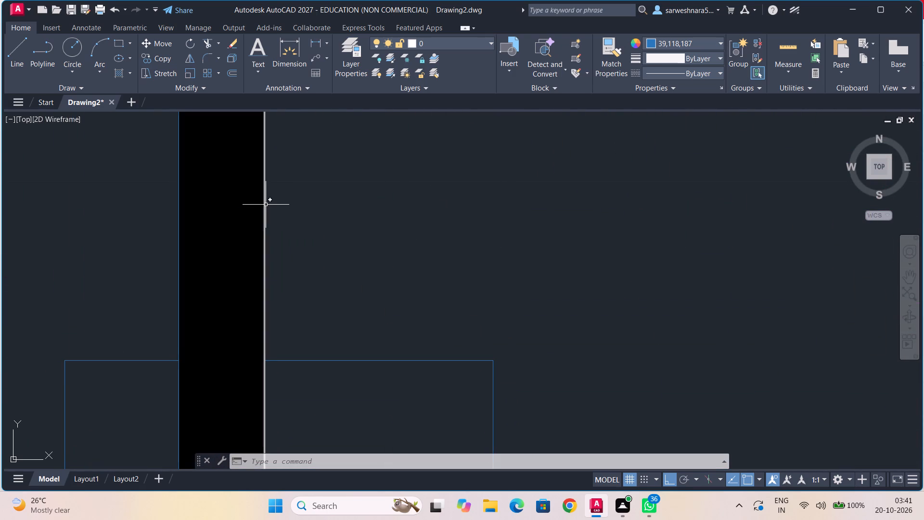
{"action": "middle_click_drag", "start_coordinate": [272, 203], "coordinate": [413, 201]}
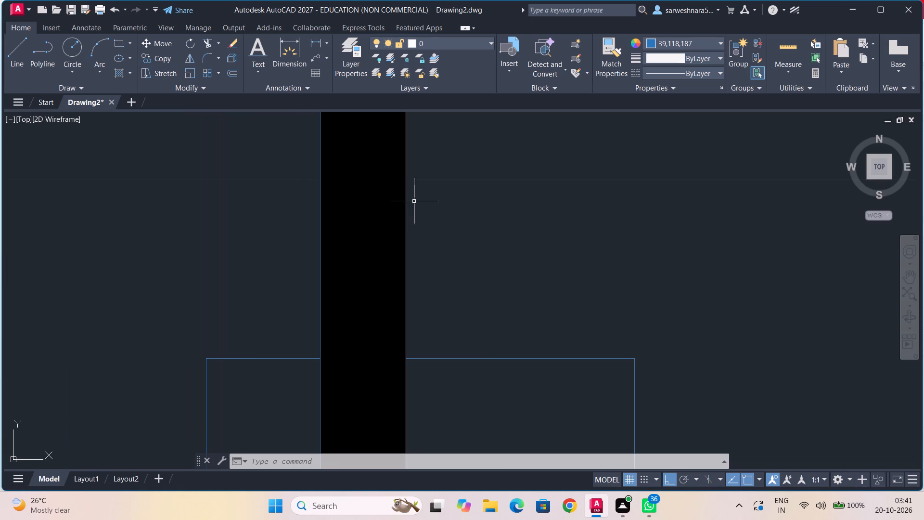
{"action": "left_click", "coordinate": [406, 205]}
{"action": "left_click", "coordinate": [706, 50]}
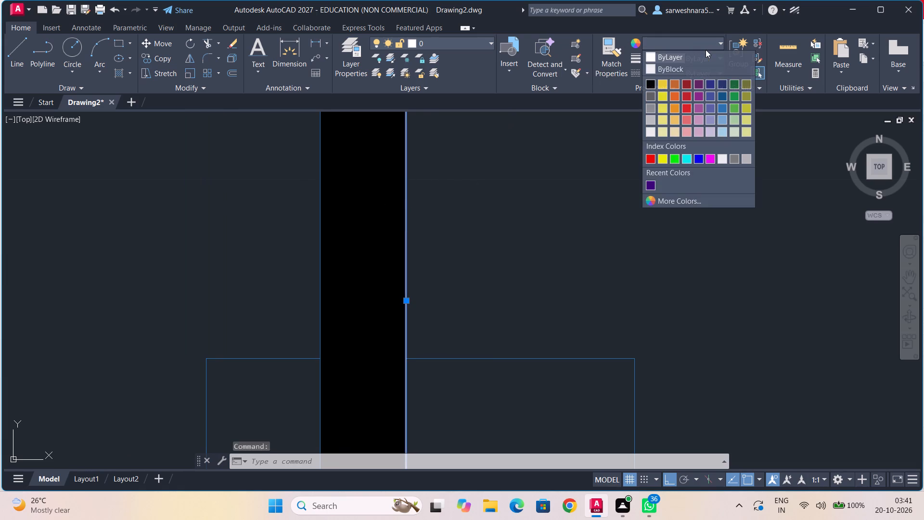
{"action": "left_click", "coordinate": [724, 106]}
{"action": "scroll", "coordinate": [683, 154], "scroll_direction": "down", "scroll_amount": 3}
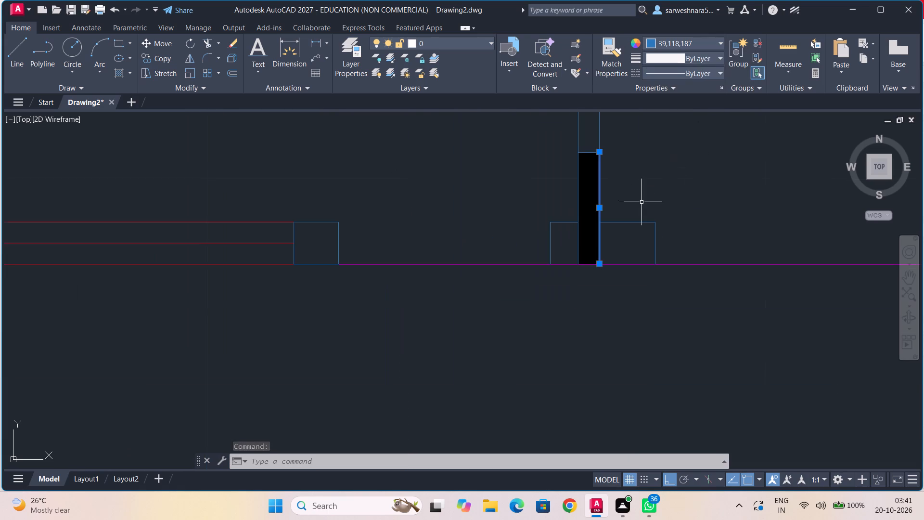
{"action": "key", "text": "Escape"}
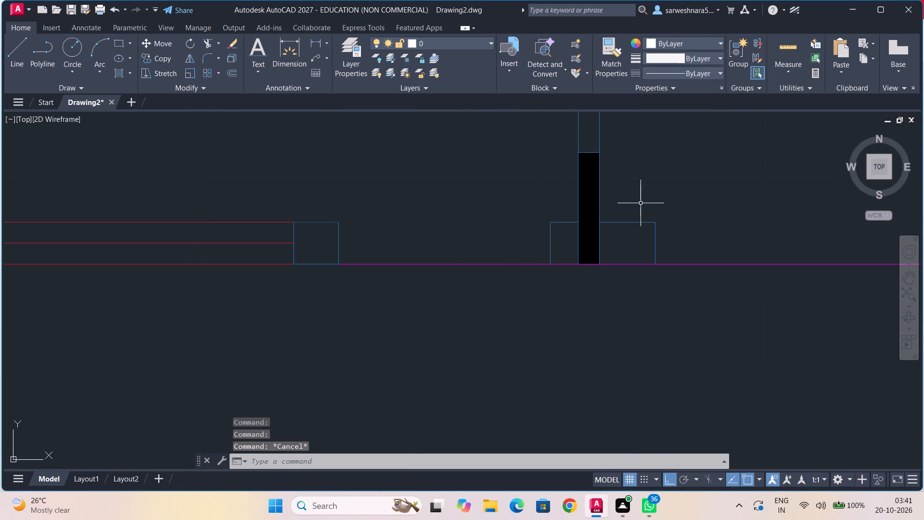
Break the bottom line of the white wall piece beside the upper red window at the corner where they meet.
{"action": "scroll", "coordinate": [646, 208], "scroll_direction": "down", "scroll_amount": 2}
{"action": "middle_click_drag", "start_coordinate": [658, 176], "coordinate": [616, 327]}
{"action": "middle_click_drag", "start_coordinate": [627, 303], "coordinate": [605, 395]}
{"action": "middle_click_drag", "start_coordinate": [604, 260], "coordinate": [608, 264]}
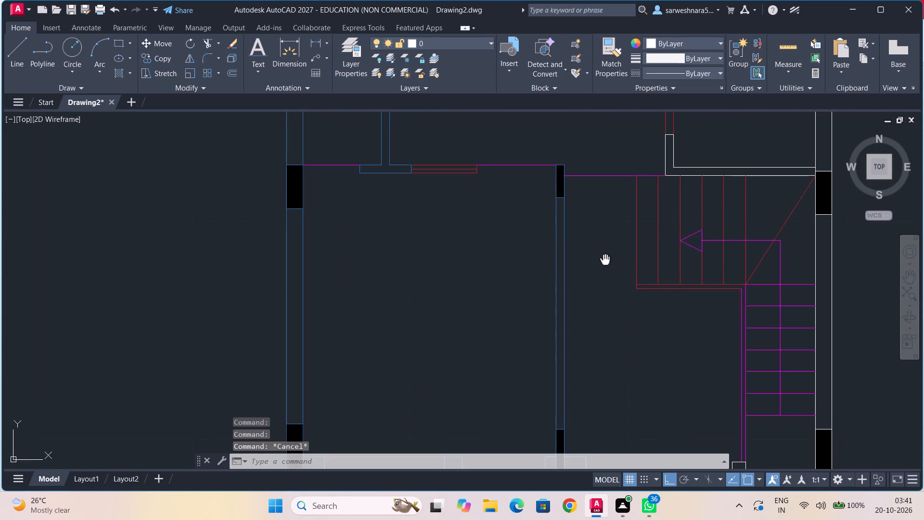
{"action": "middle_click_drag", "start_coordinate": [608, 264], "coordinate": [606, 398]}
{"action": "middle_click_drag", "start_coordinate": [562, 268], "coordinate": [573, 428]}
{"action": "middle_click_drag", "start_coordinate": [556, 303], "coordinate": [559, 361]}
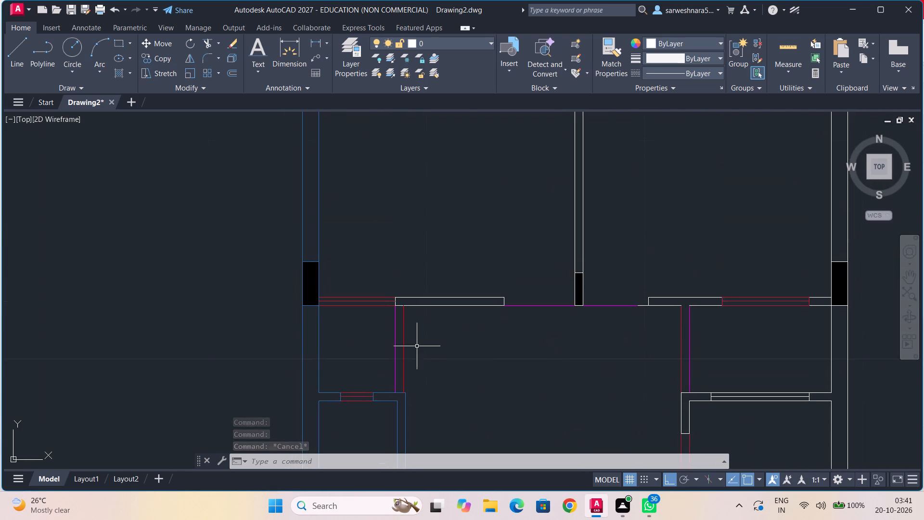
{"action": "scroll", "coordinate": [417, 346], "scroll_direction": "up", "scroll_amount": 2}
{"action": "middle_click_drag", "start_coordinate": [417, 346], "coordinate": [438, 400]}
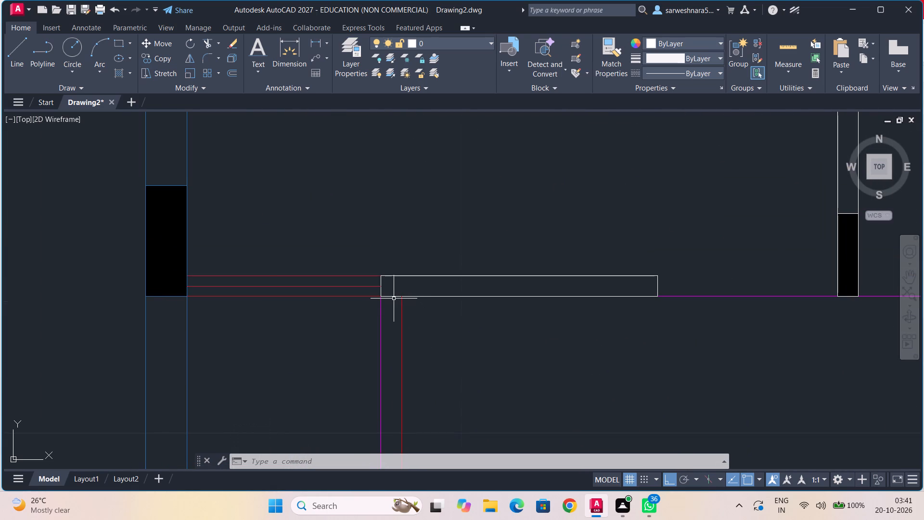
{"action": "left_click", "coordinate": [394, 297]}
{"action": "left_click", "coordinate": [428, 295]}
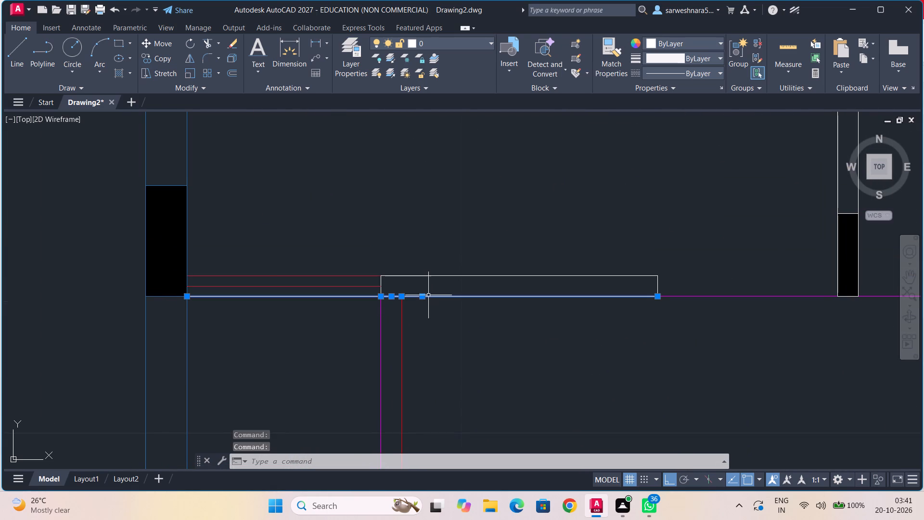
{"action": "key", "text": "Escape"}
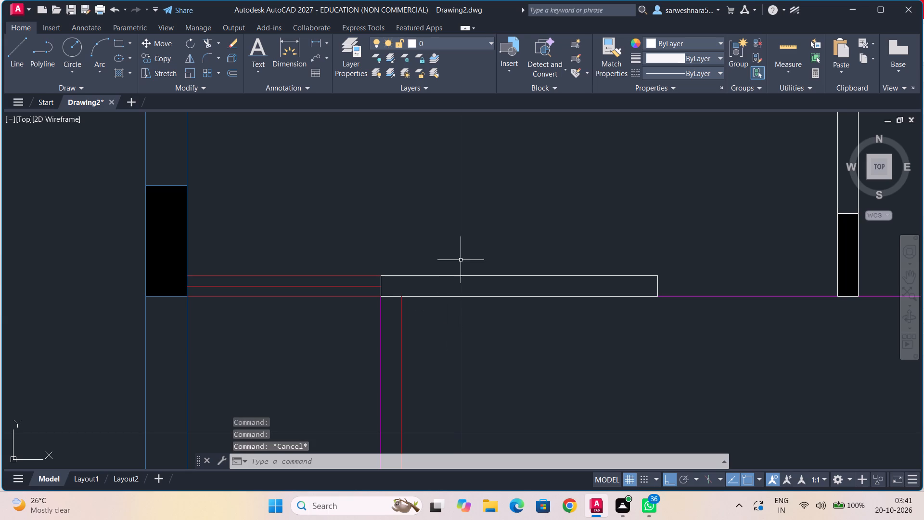
{"action": "type", "text": "bre"}
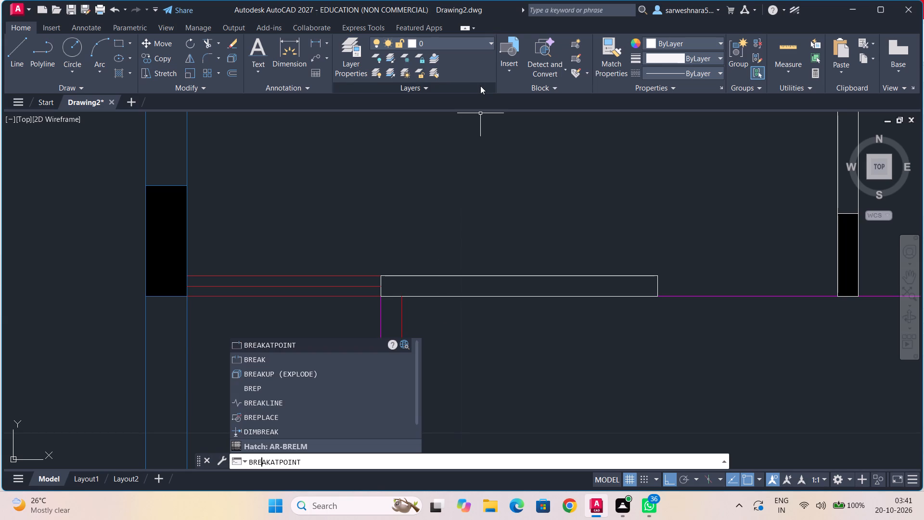
{"action": "left_click", "coordinate": [324, 343]}
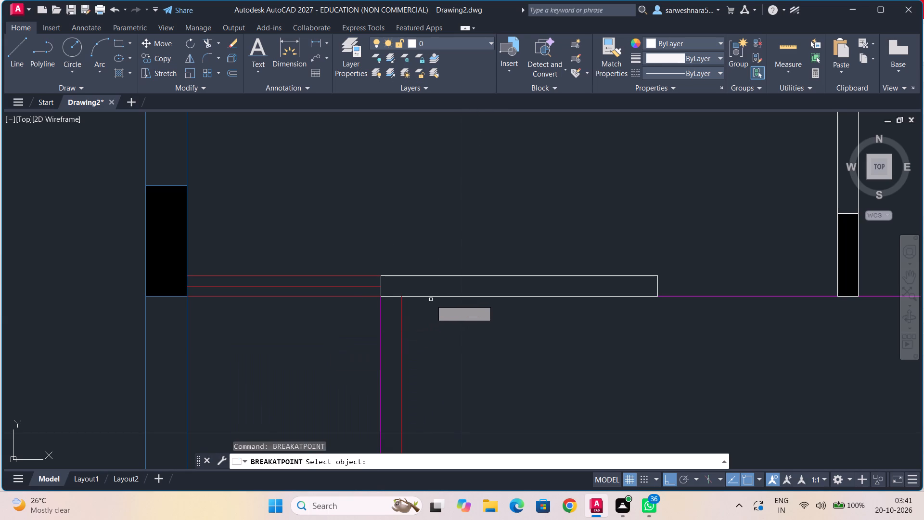
{"action": "left_click", "coordinate": [433, 296]}
{"action": "left_click", "coordinate": [382, 298]}
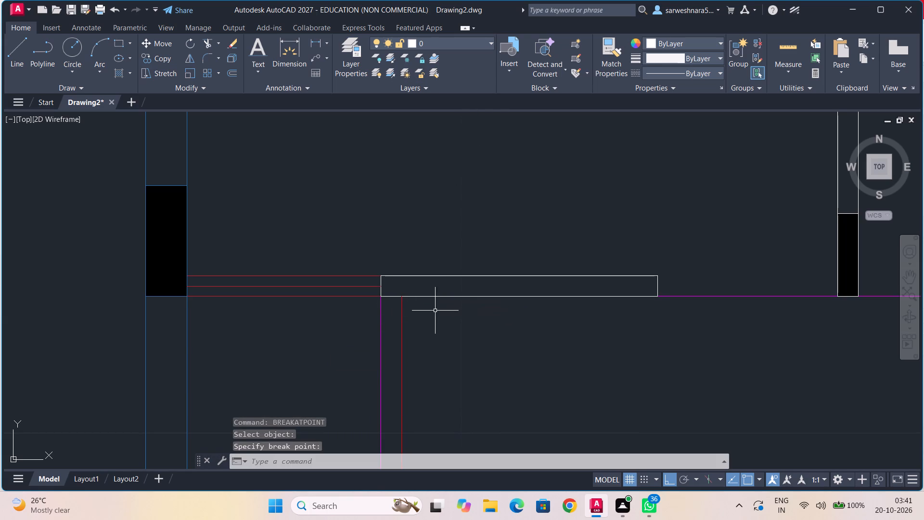
Recolour the white outline of the horizontal wall piece beside the upper red window to blue 39,118,187.
{"action": "left_click", "coordinate": [434, 296]}
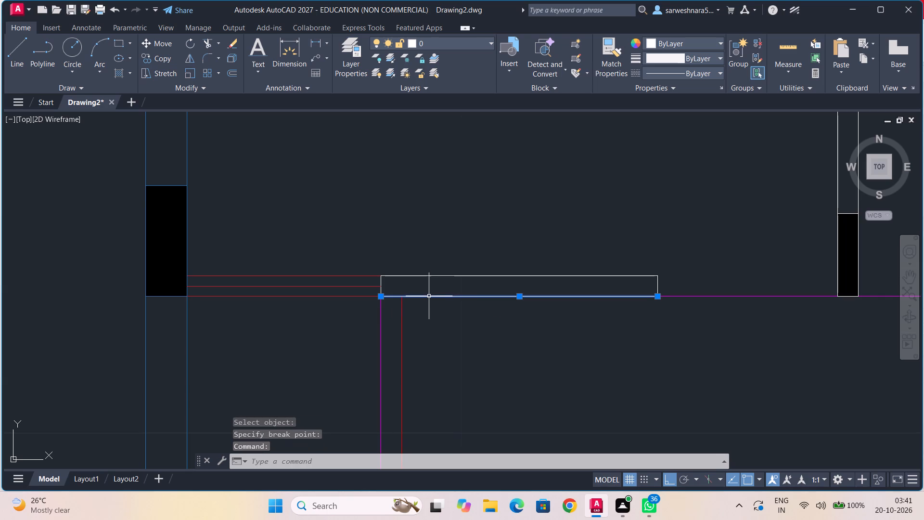
{"action": "scroll", "coordinate": [429, 296], "scroll_direction": "up", "scroll_amount": 1}
{"action": "left_click", "coordinate": [350, 275]}
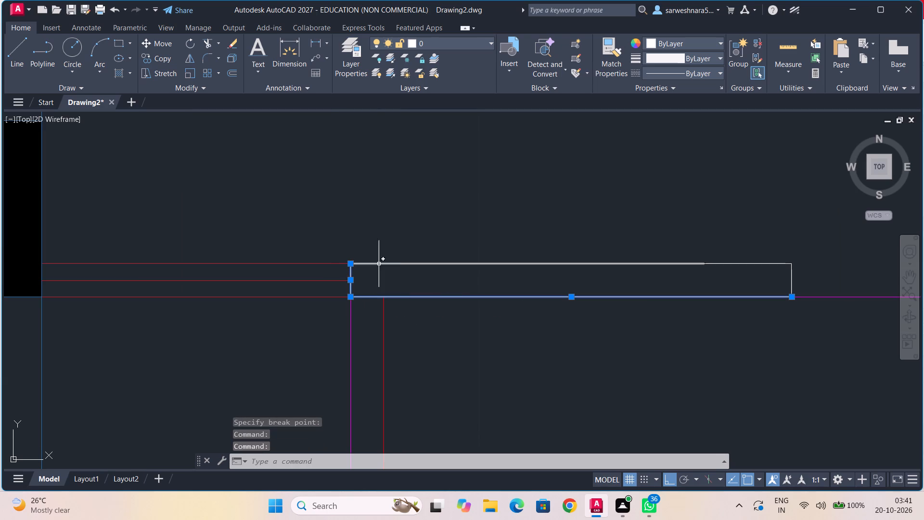
{"action": "left_click", "coordinate": [380, 263]}
{"action": "middle_click_drag", "start_coordinate": [714, 256], "coordinate": [500, 267]}
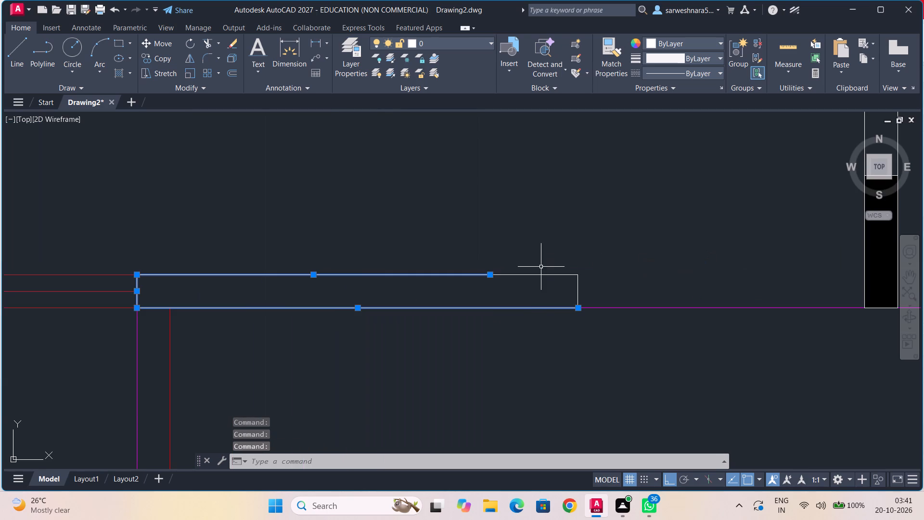
{"action": "left_click", "coordinate": [543, 275]}
{"action": "left_click", "coordinate": [578, 291]}
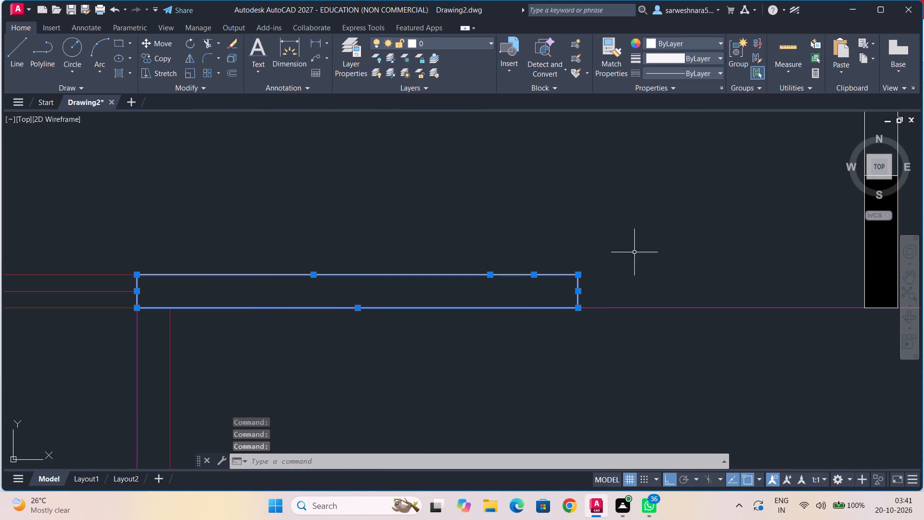
{"action": "left_click", "coordinate": [702, 46]}
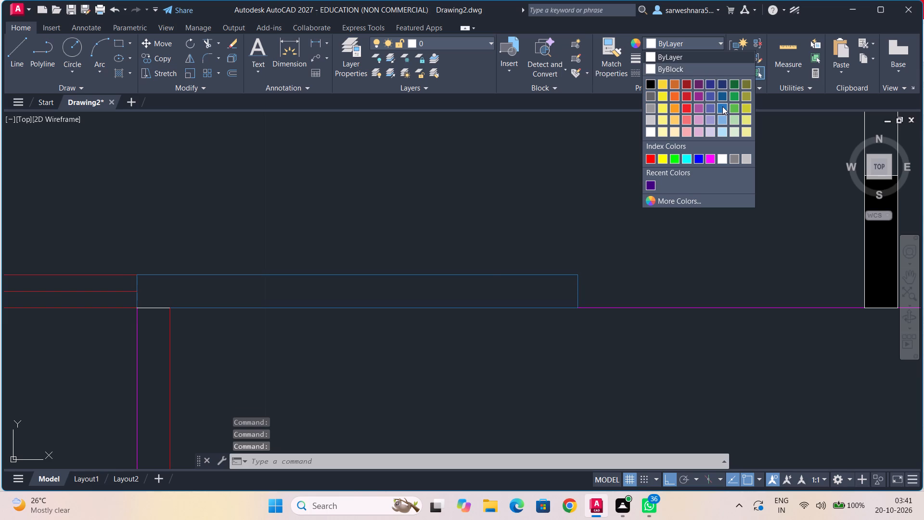
{"action": "left_click", "coordinate": [722, 106]}
{"action": "scroll", "coordinate": [643, 185], "scroll_direction": "down", "scroll_amount": 1}
{"action": "key", "text": "Escape"}
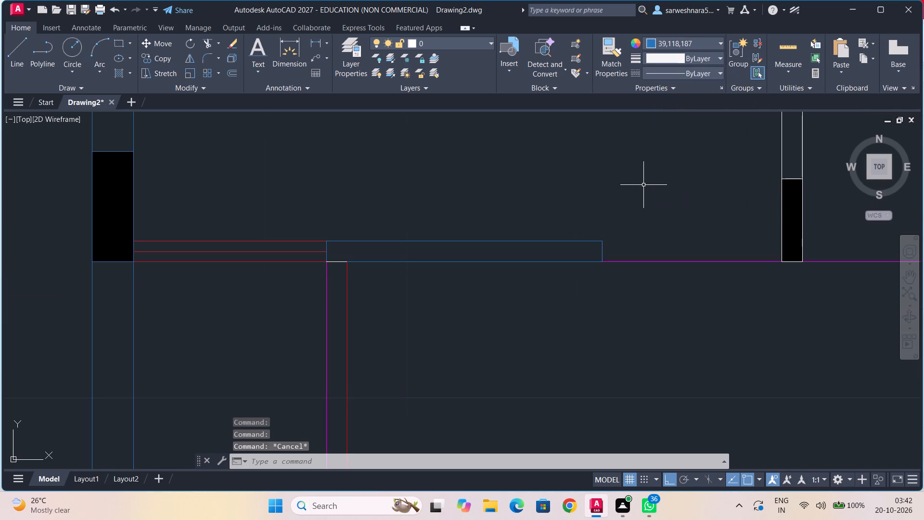
Set the short white segment where that wall piece meets the magenta and red vertical lines to blue 39,118,187.
{"action": "left_click", "coordinate": [336, 263]}
{"action": "left_click", "coordinate": [704, 44]}
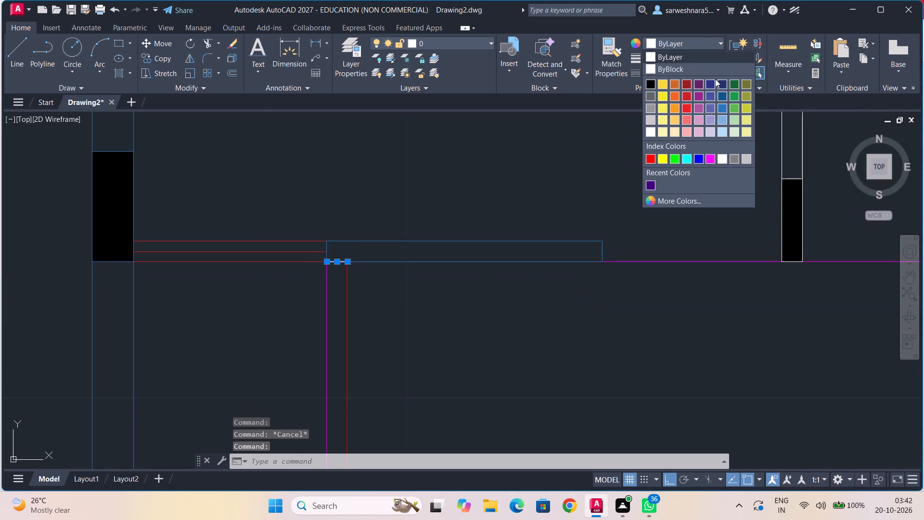
{"action": "left_click", "coordinate": [724, 106]}
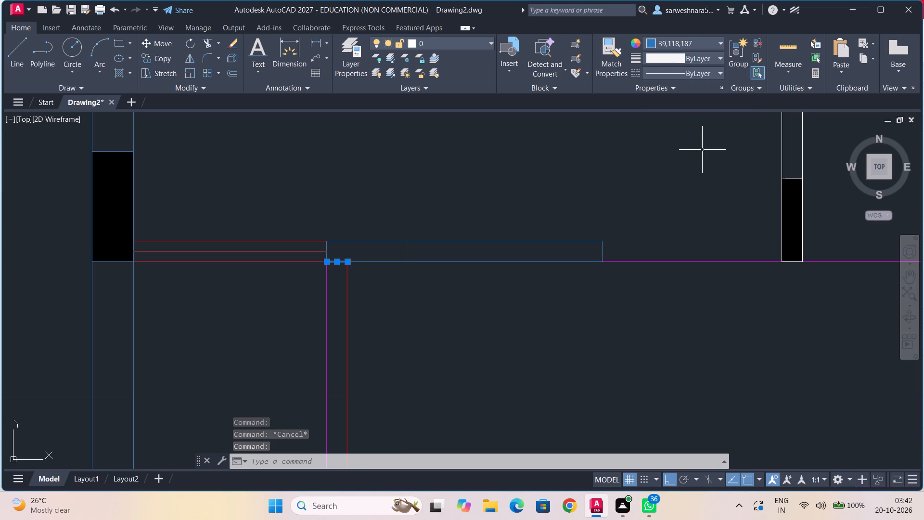
{"action": "key", "text": "Escape"}
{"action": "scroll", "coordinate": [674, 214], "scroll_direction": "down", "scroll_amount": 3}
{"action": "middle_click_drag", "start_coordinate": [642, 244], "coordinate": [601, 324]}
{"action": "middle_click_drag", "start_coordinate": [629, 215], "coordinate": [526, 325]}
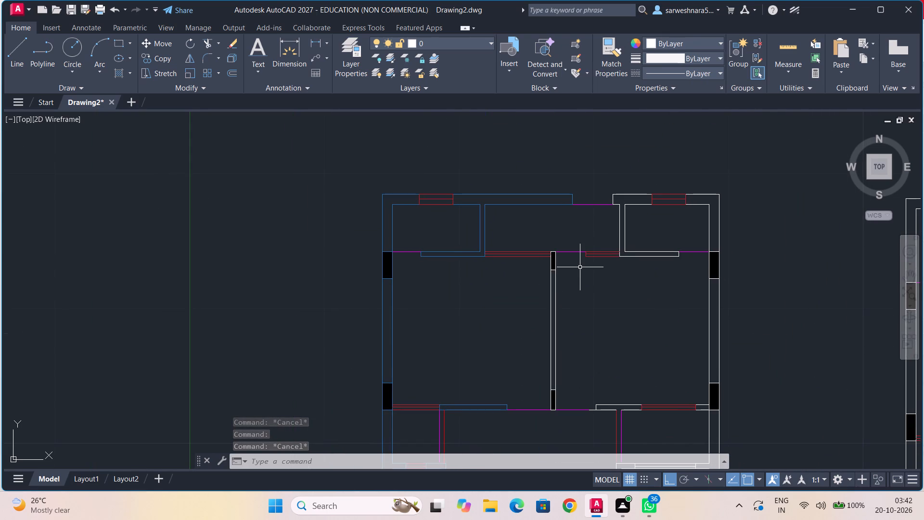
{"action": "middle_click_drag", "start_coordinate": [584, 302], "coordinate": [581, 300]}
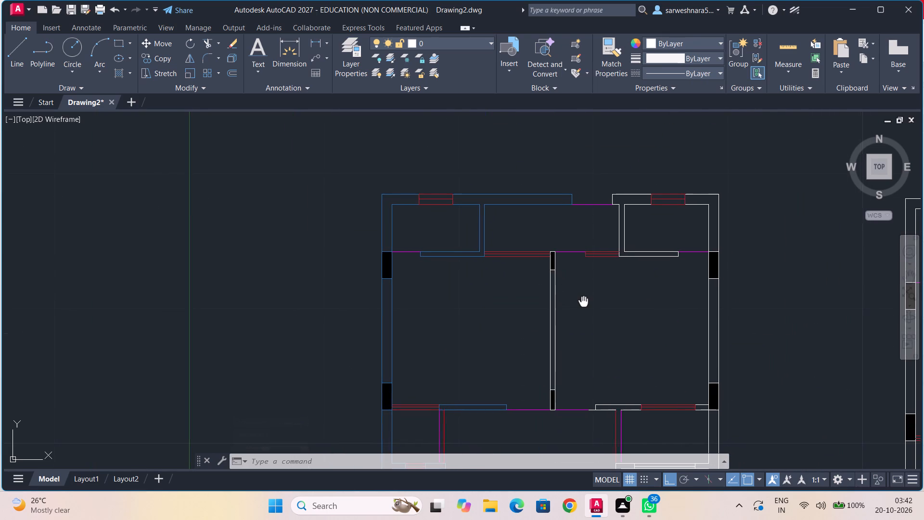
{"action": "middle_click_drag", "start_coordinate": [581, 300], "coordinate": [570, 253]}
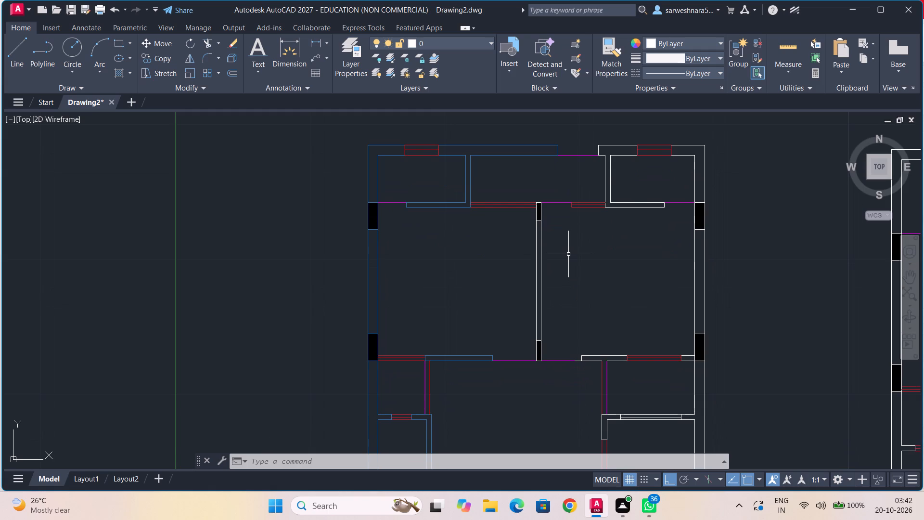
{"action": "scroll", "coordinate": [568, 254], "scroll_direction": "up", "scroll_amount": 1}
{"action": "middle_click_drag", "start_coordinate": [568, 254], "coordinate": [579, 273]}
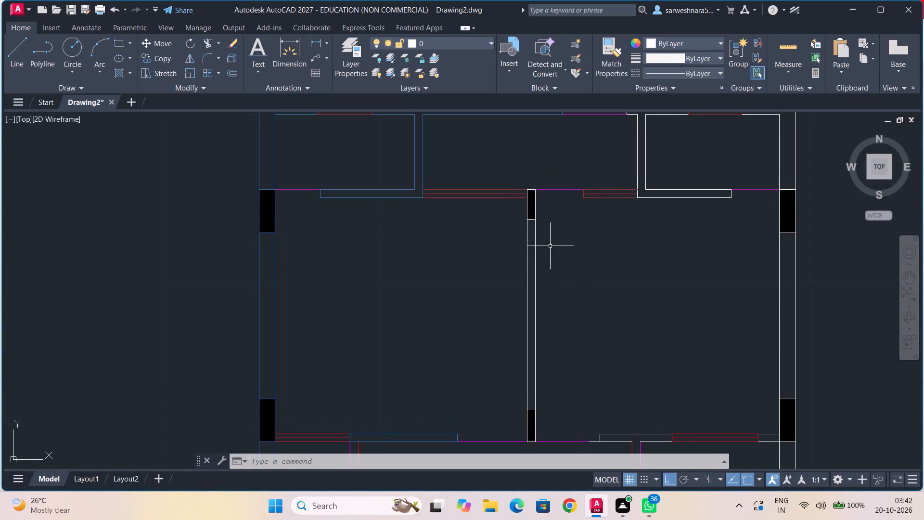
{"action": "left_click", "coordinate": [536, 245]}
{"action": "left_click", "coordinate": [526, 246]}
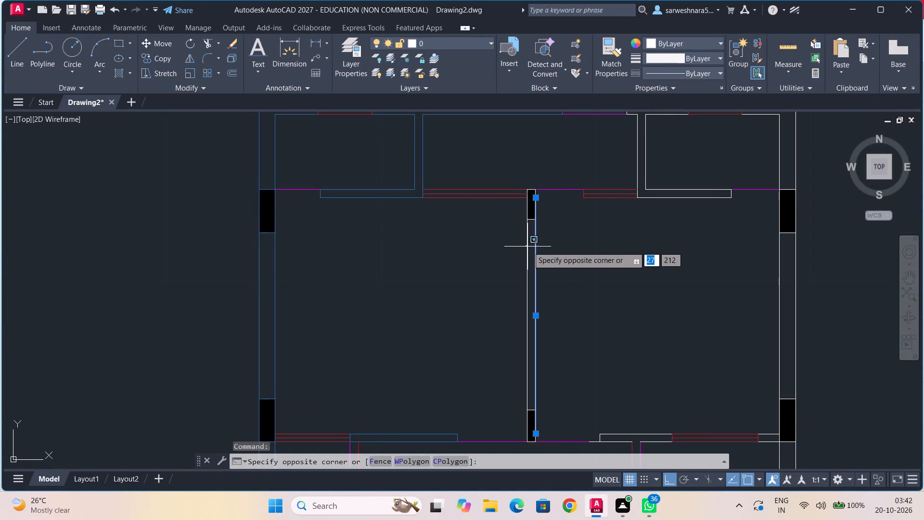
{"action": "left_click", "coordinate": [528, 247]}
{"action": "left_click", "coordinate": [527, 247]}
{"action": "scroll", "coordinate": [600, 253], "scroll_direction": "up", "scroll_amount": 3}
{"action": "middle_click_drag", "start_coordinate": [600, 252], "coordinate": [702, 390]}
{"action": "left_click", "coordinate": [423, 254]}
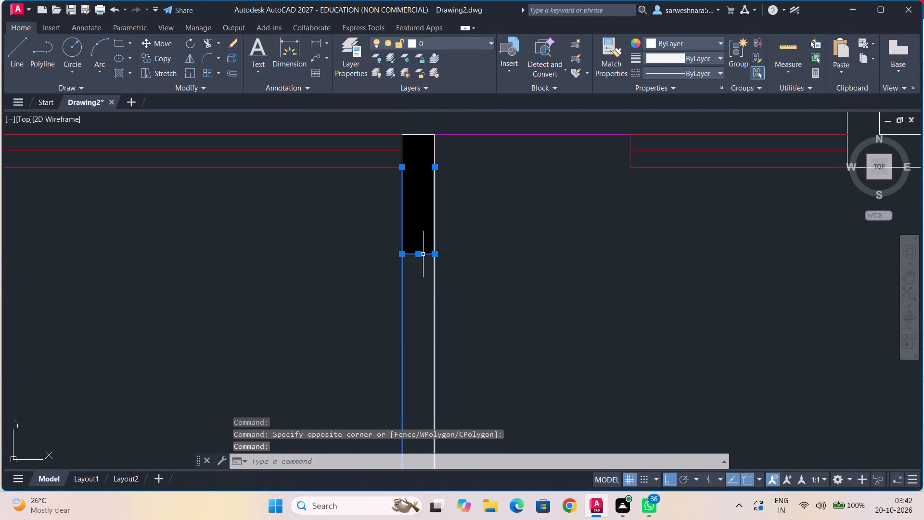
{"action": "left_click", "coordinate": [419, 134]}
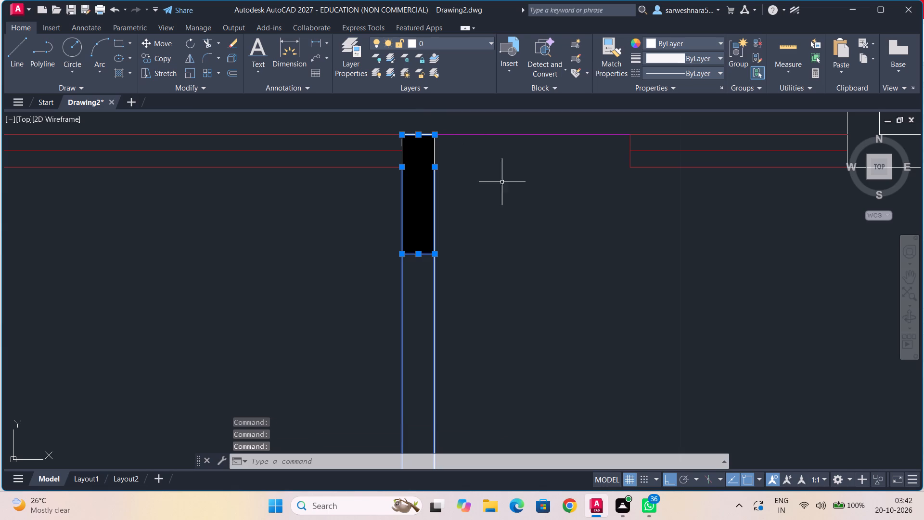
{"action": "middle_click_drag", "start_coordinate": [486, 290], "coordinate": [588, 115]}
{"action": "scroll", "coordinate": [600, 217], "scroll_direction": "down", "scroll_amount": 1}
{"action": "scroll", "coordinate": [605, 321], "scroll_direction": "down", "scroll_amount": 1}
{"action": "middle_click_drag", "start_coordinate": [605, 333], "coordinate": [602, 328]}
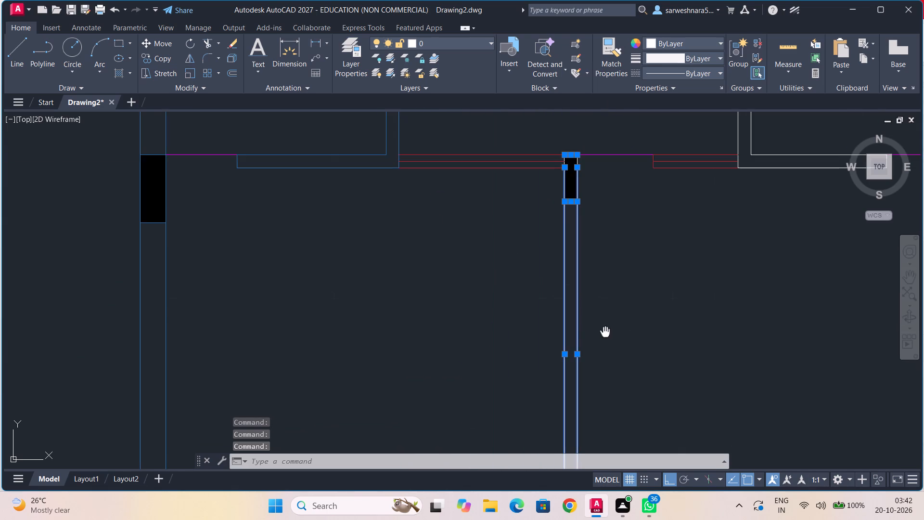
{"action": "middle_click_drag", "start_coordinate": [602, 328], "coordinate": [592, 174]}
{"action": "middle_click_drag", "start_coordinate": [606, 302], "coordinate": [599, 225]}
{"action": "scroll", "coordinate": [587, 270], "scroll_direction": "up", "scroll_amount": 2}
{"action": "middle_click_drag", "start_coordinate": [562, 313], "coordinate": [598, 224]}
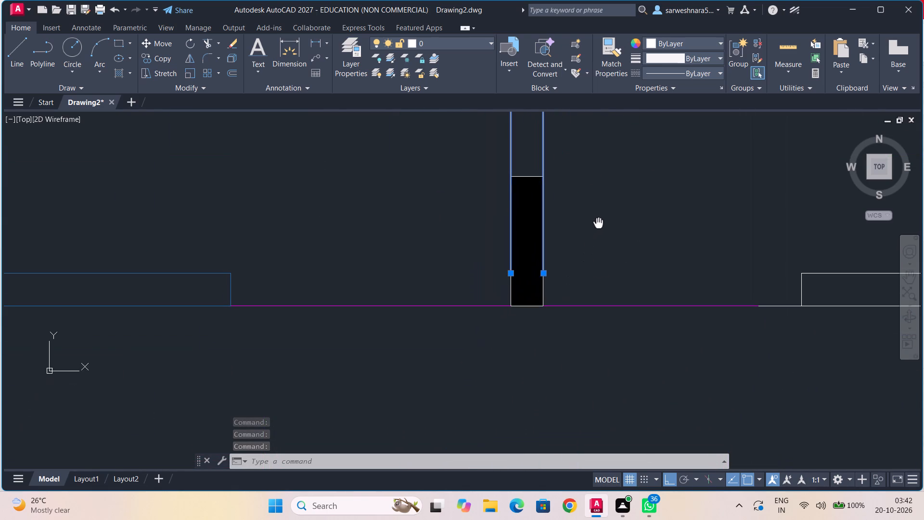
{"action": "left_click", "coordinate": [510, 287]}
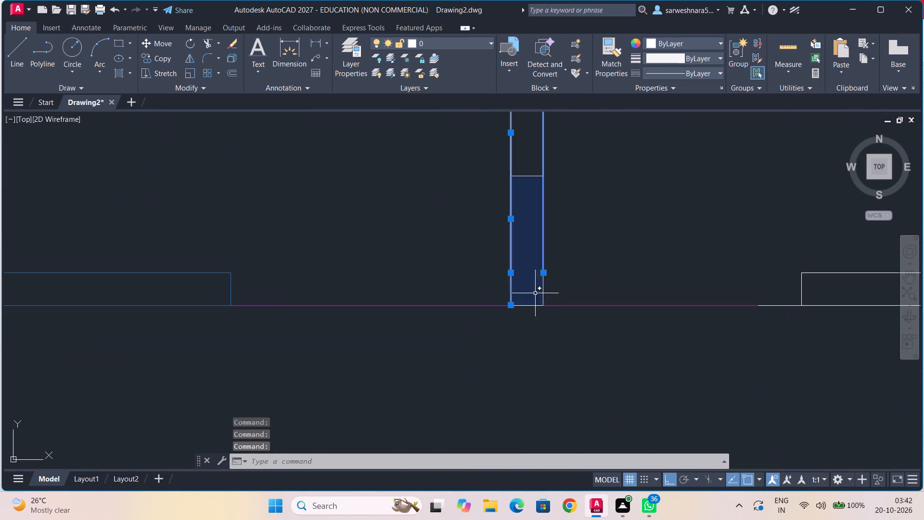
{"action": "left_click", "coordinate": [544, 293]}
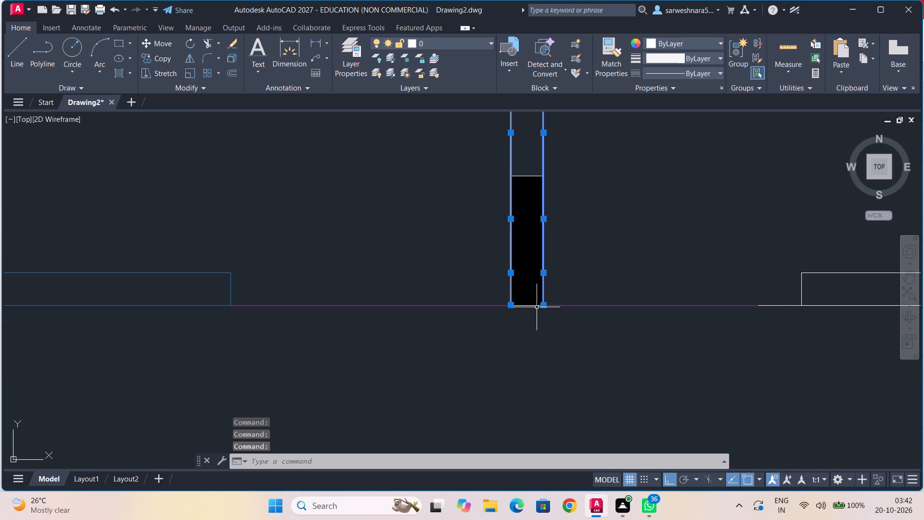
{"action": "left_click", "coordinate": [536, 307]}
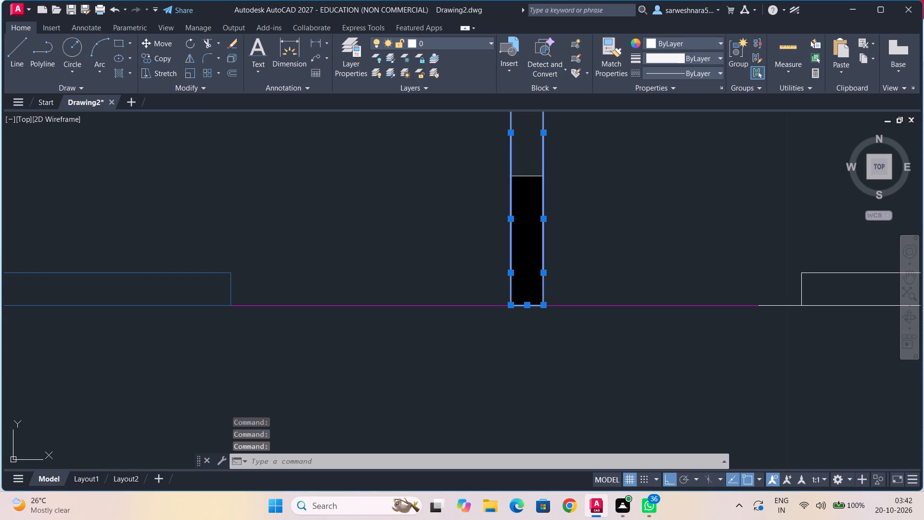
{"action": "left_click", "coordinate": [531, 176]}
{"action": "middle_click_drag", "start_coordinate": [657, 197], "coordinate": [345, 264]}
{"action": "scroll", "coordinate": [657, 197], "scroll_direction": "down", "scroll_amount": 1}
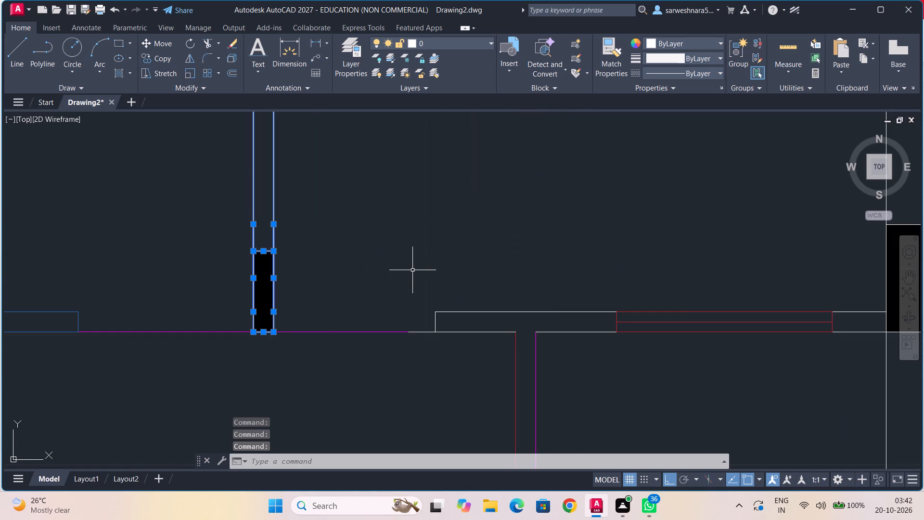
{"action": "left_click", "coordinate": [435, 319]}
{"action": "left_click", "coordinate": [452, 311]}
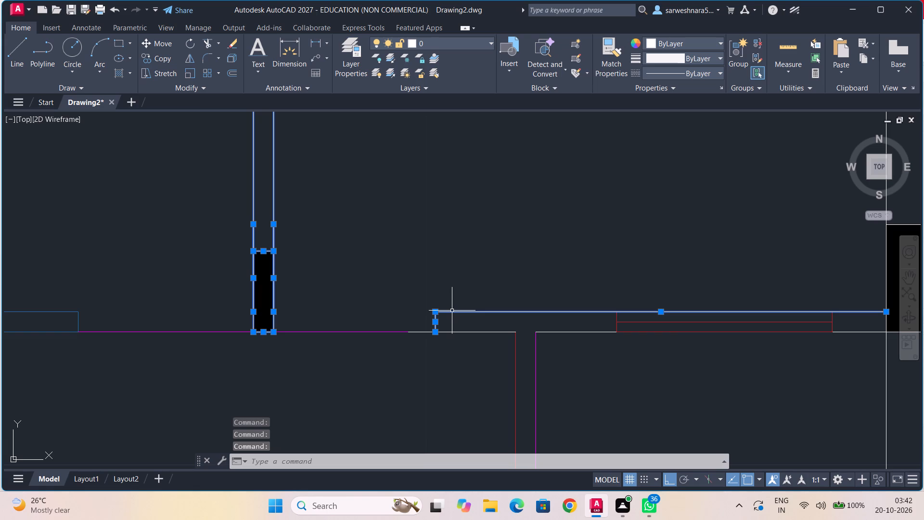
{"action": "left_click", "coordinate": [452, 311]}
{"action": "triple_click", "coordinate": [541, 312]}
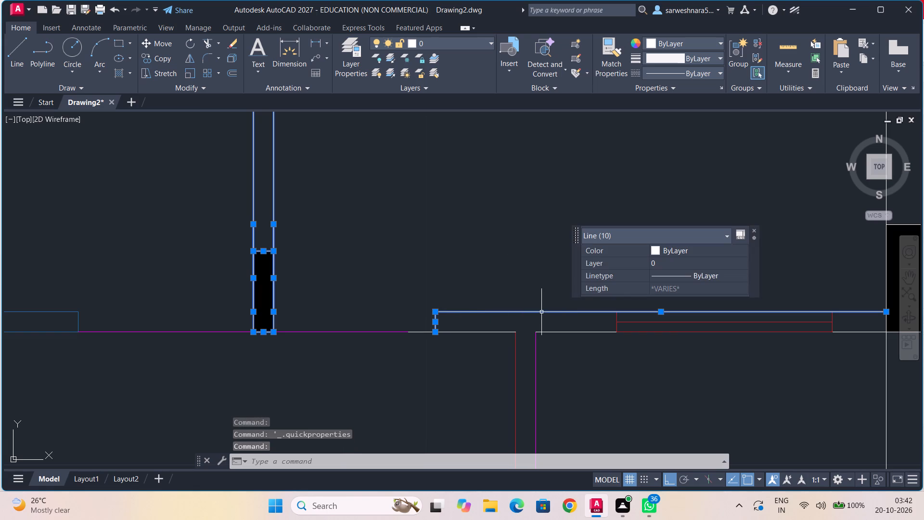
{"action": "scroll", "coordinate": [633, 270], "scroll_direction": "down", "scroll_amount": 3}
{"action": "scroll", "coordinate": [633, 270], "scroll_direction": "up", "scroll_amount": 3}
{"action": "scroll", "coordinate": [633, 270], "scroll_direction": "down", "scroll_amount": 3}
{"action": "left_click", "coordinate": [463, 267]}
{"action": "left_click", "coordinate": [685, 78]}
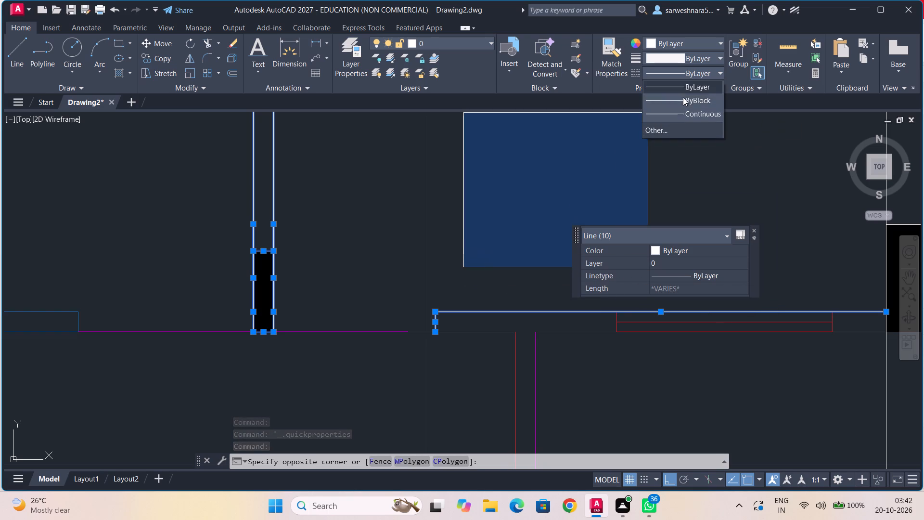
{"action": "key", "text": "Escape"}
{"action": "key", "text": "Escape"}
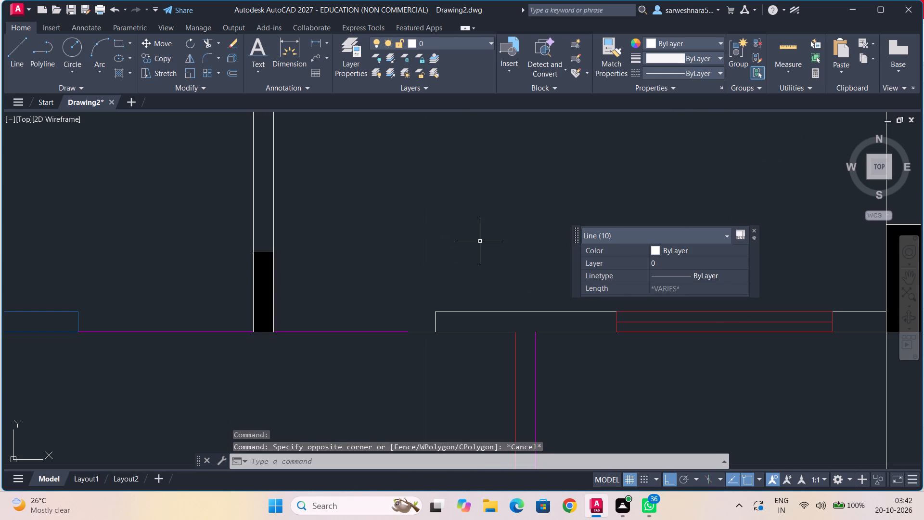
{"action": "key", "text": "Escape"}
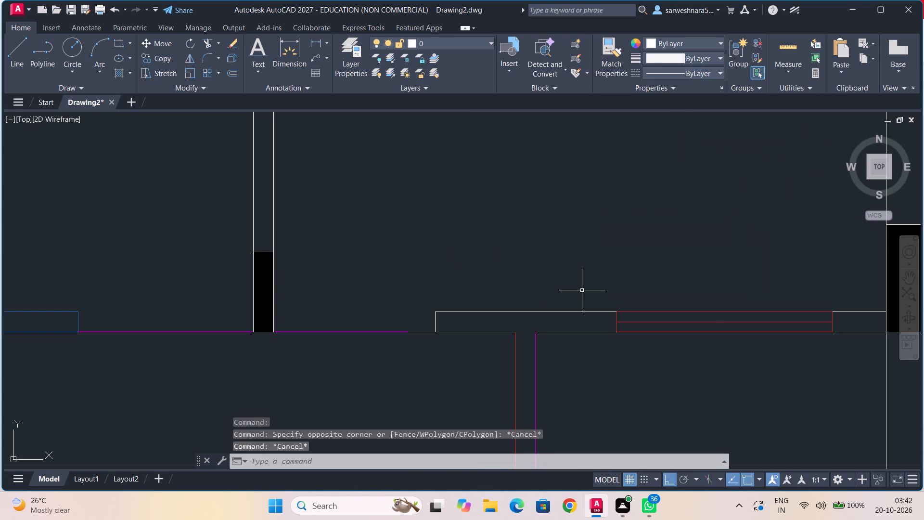
Break the top line of the white wall above the T-junction at the near corner of the red window.
{"action": "type", "text": "bre"}
{"action": "left_click", "coordinate": [620, 310]}
{"action": "left_click", "coordinate": [600, 312]}
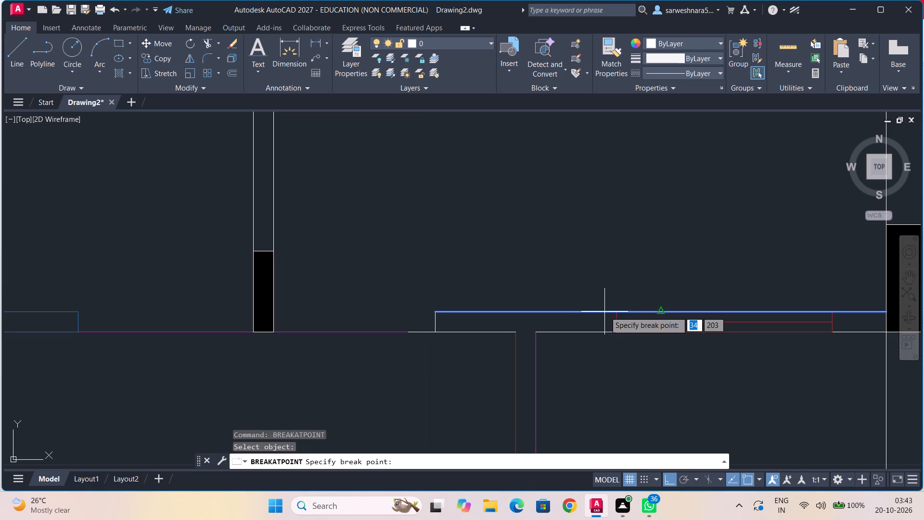
{"action": "left_click", "coordinate": [616, 313]}
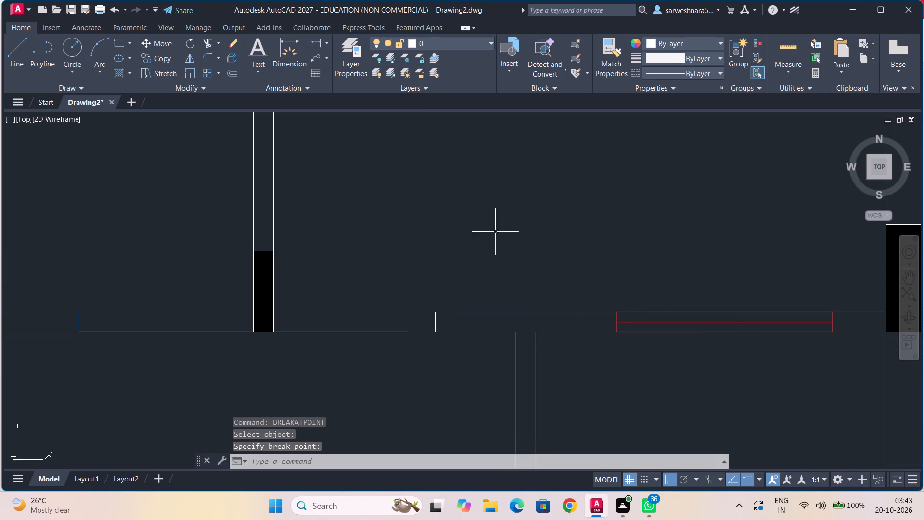
Set the short white segment between the magenta line and the white wall's end to magenta.
{"action": "left_click", "coordinate": [428, 332]}
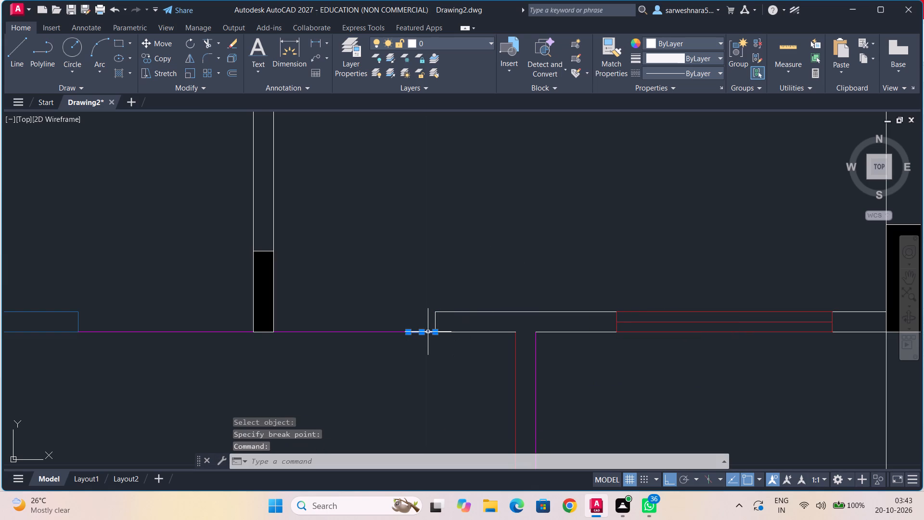
{"action": "left_click", "coordinate": [699, 46]}
{"action": "left_click", "coordinate": [711, 157]}
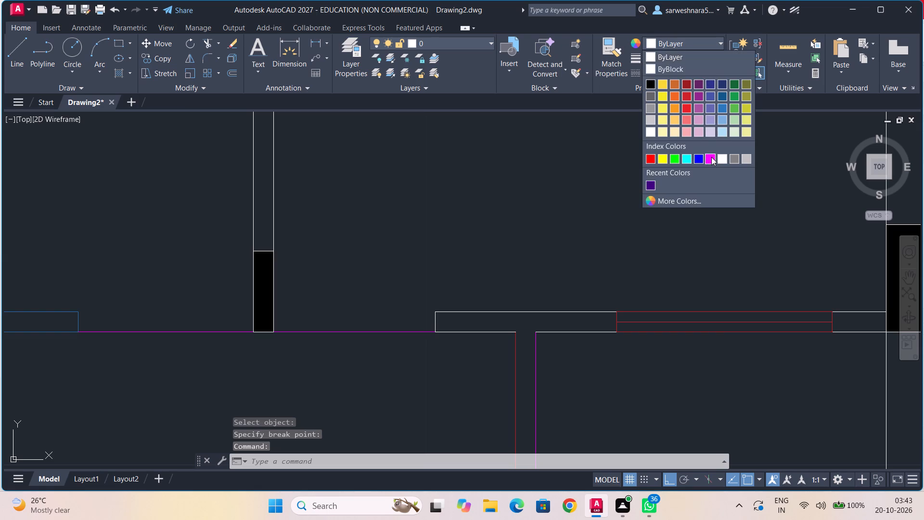
{"action": "key", "text": "Escape"}
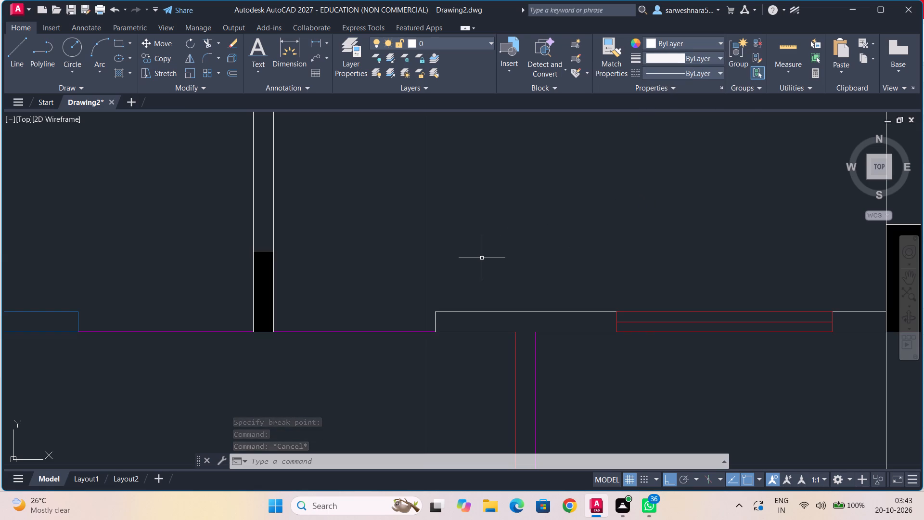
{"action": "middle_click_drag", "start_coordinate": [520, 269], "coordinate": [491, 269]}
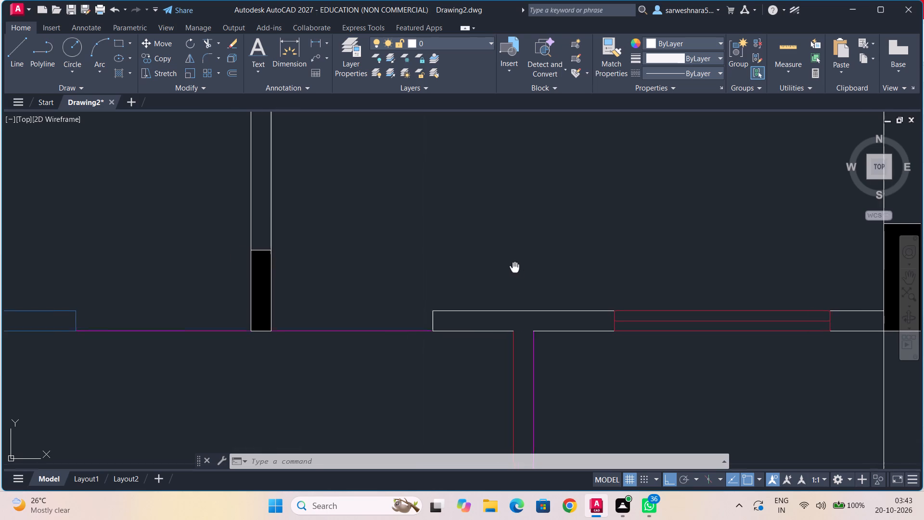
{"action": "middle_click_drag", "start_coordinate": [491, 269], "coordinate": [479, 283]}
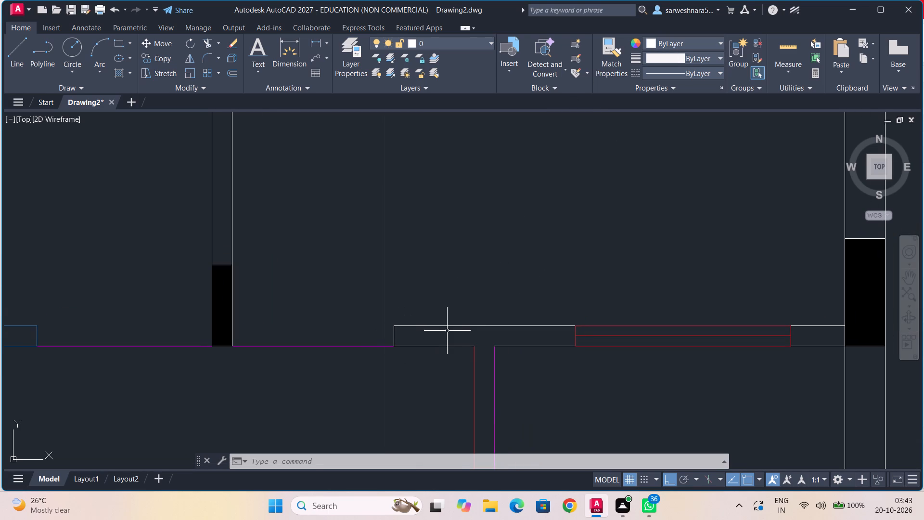
Break the lower line of the white wall beside the T-junction at the wall's free end, where it meets the magenta line.
{"action": "type", "text": "bre"}
{"action": "left_click", "coordinate": [494, 329]}
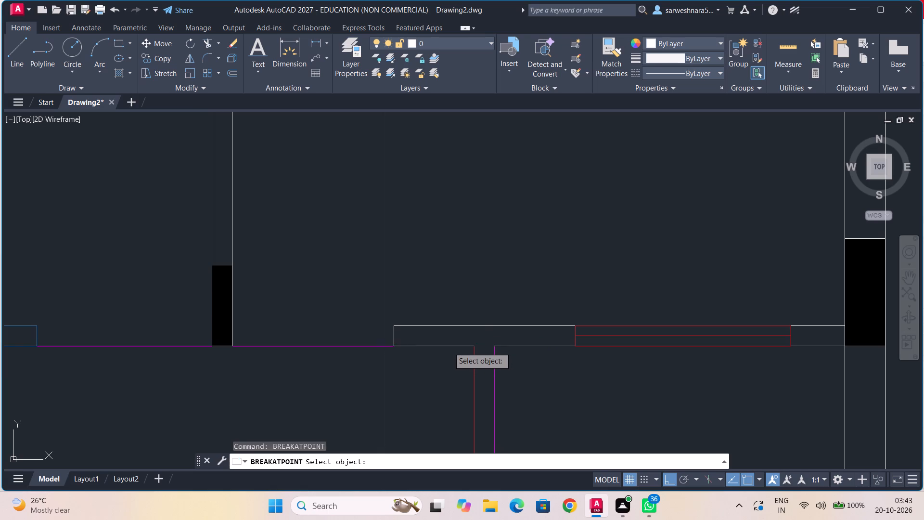
{"action": "left_click", "coordinate": [449, 347]}
{"action": "left_click", "coordinate": [396, 343]}
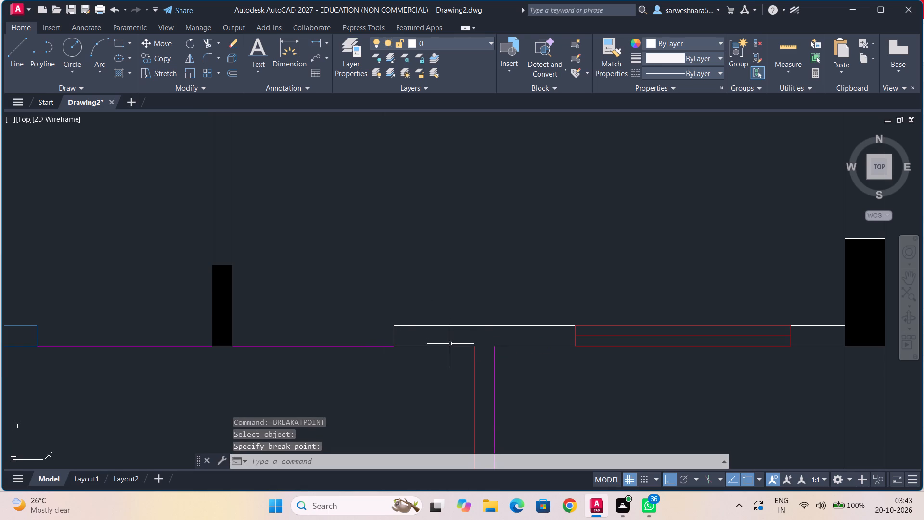
Recolour the white wall outlines on both sides of the red window, from the wall's free end to the black column, to blue 39,118,187.
{"action": "left_click", "coordinate": [449, 348]}
{"action": "left_click", "coordinate": [392, 336]}
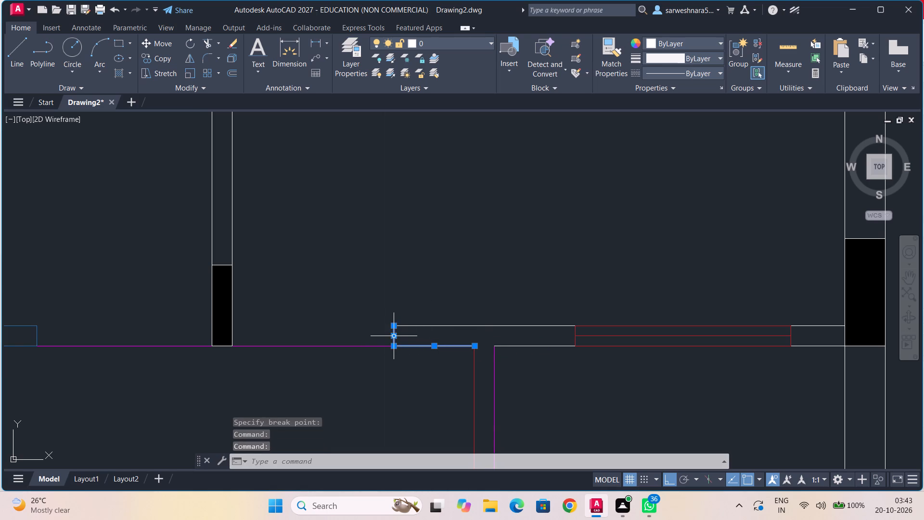
{"action": "left_click", "coordinate": [410, 326]}
{"action": "left_click", "coordinate": [514, 345]}
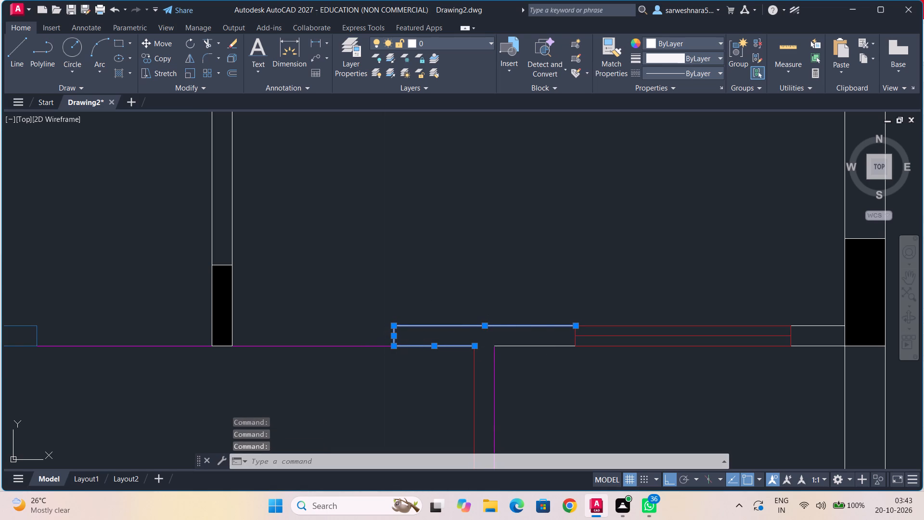
{"action": "left_click", "coordinate": [808, 326]}
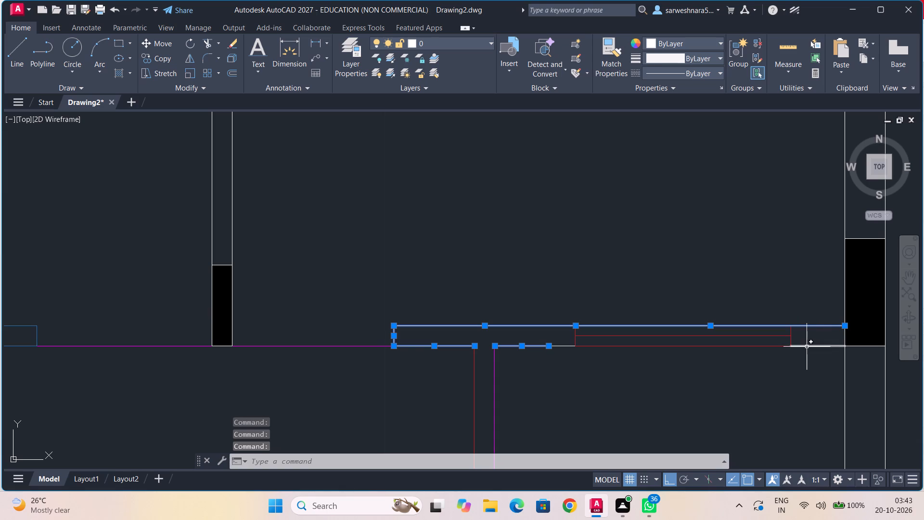
{"action": "left_click", "coordinate": [807, 347]}
{"action": "left_click", "coordinate": [719, 40]}
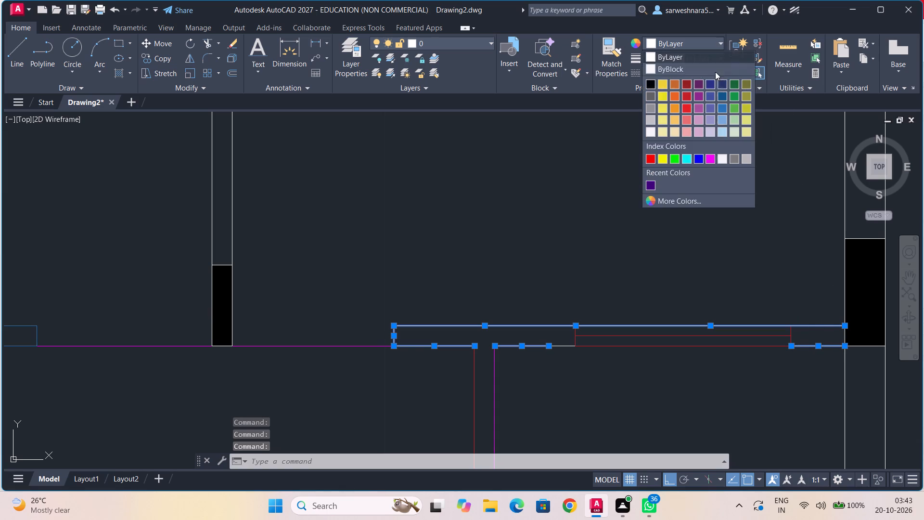
{"action": "left_click", "coordinate": [724, 106]}
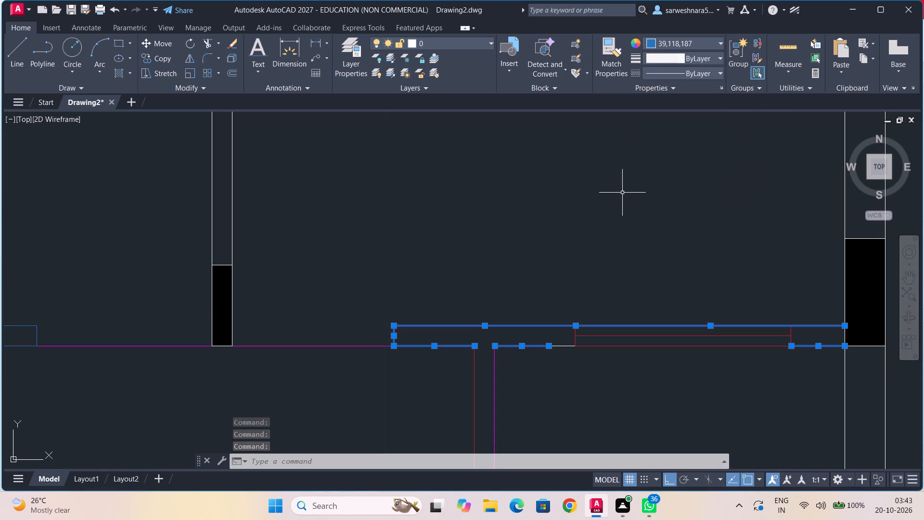
{"action": "key", "text": "Escape"}
Set the short white segment of the wall's lower line beside the red window to blue 39,118,187.
{"action": "scroll", "coordinate": [634, 203], "scroll_direction": "down", "scroll_amount": 1}
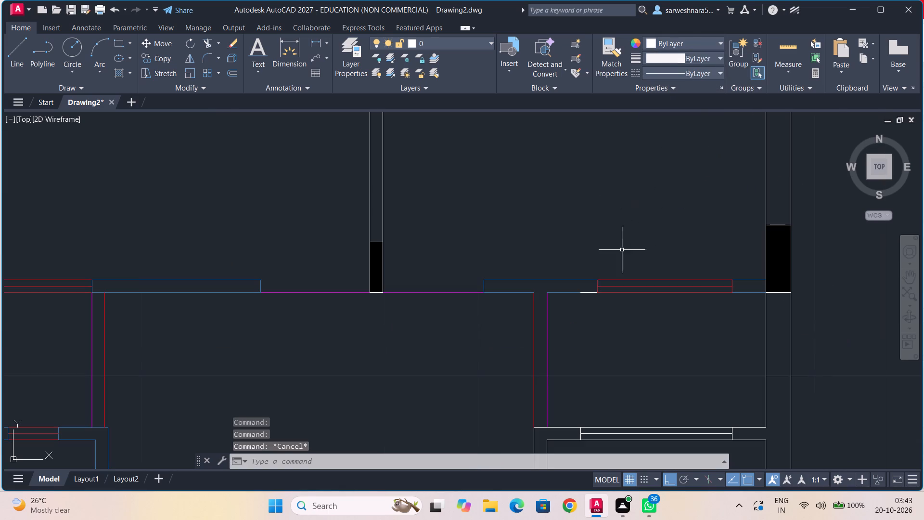
{"action": "left_click", "coordinate": [587, 293]}
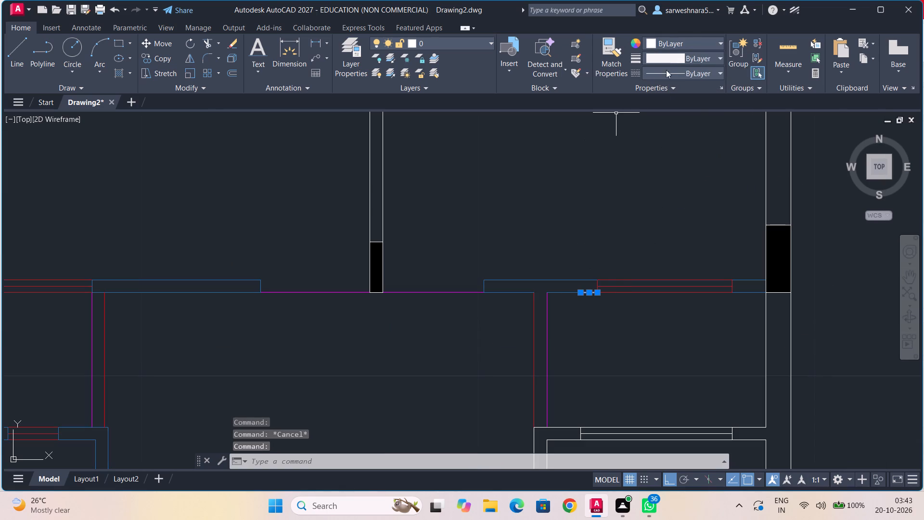
{"action": "left_click", "coordinate": [694, 40]}
{"action": "left_click", "coordinate": [724, 106]}
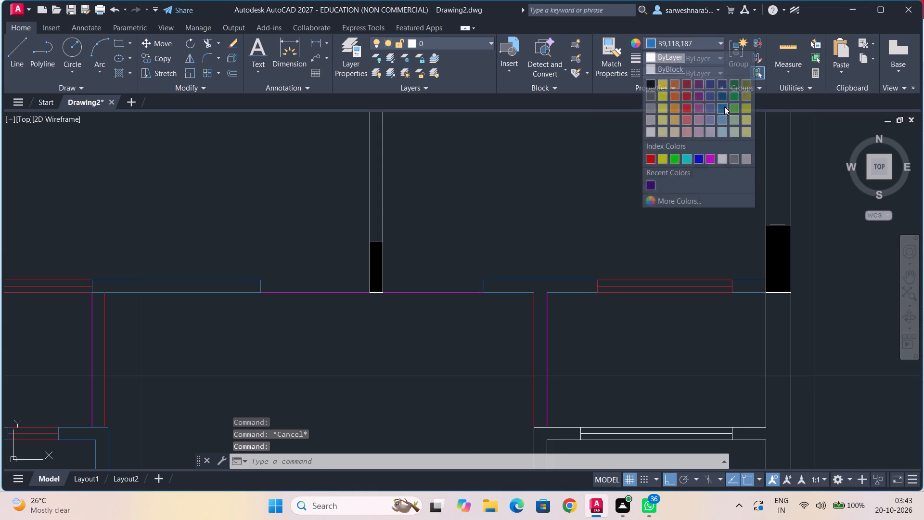
{"action": "key", "text": "Escape"}
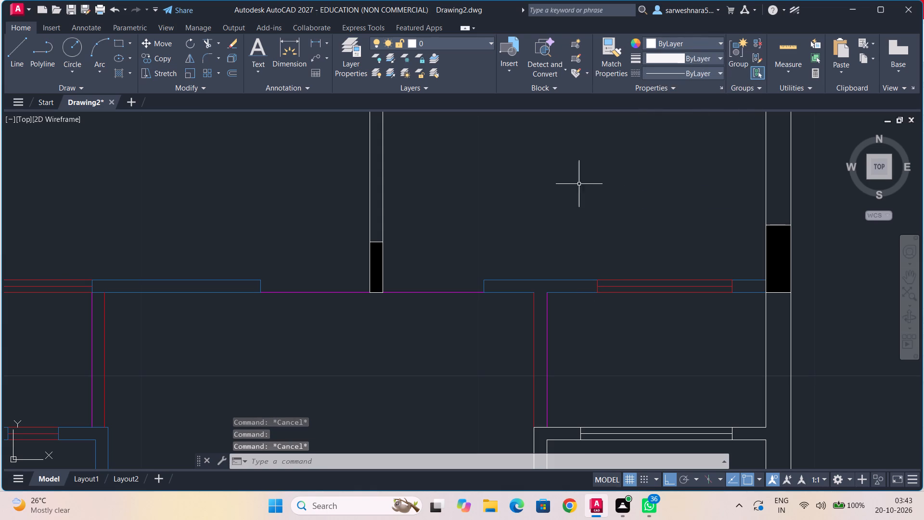
Recolour the central vertical wall's lines, its lower column's outline and its upper column's two end lines to blue 39,118,187.
{"action": "left_click", "coordinate": [383, 201]}
{"action": "left_click", "coordinate": [369, 201]}
{"action": "scroll", "coordinate": [406, 255], "scroll_direction": "up", "scroll_amount": 1}
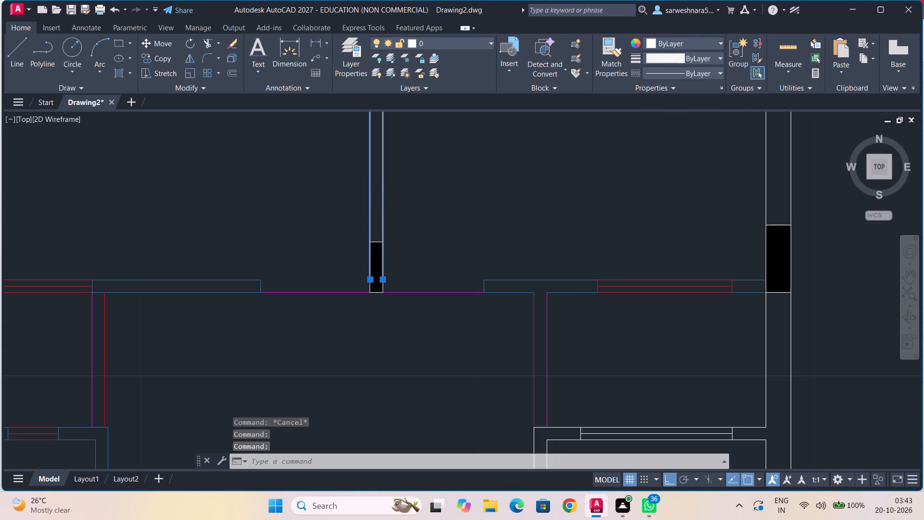
{"action": "scroll", "coordinate": [406, 255], "scroll_direction": "up", "scroll_amount": 1}
{"action": "middle_click_drag", "start_coordinate": [406, 255], "coordinate": [488, 167]}
{"action": "scroll", "coordinate": [443, 249], "scroll_direction": "up", "scroll_amount": 2}
{"action": "middle_click_drag", "start_coordinate": [443, 249], "coordinate": [552, 235]}
{"action": "scroll", "coordinate": [443, 249], "scroll_direction": "up", "scroll_amount": 2}
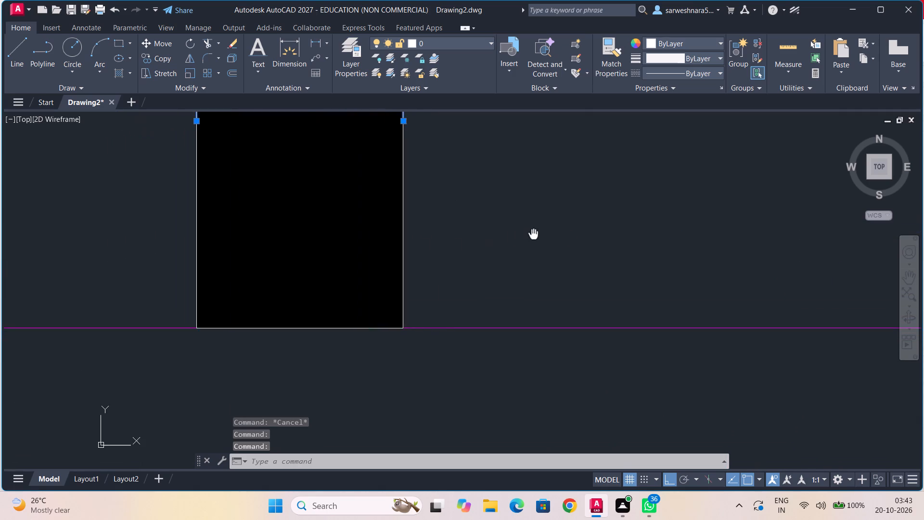
{"action": "middle_click_drag", "start_coordinate": [552, 235], "coordinate": [591, 236]}
{"action": "left_click", "coordinate": [464, 252]}
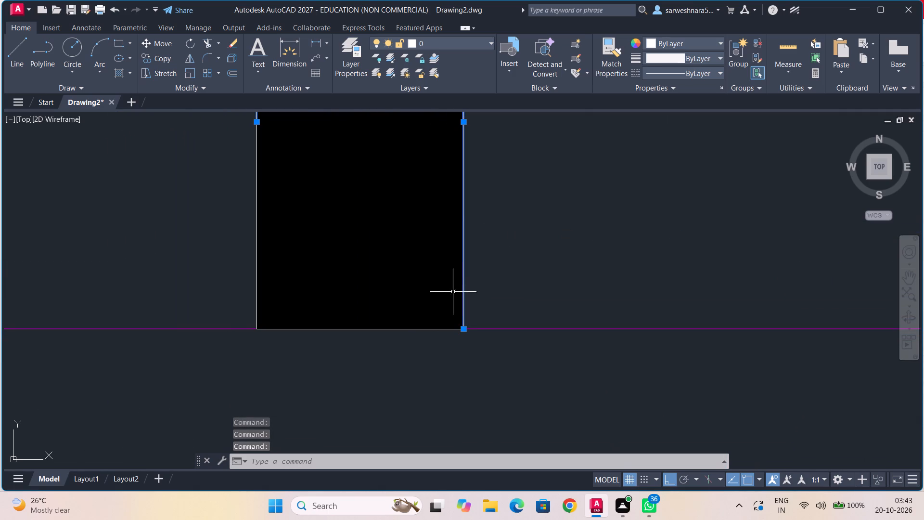
{"action": "left_click", "coordinate": [415, 330]}
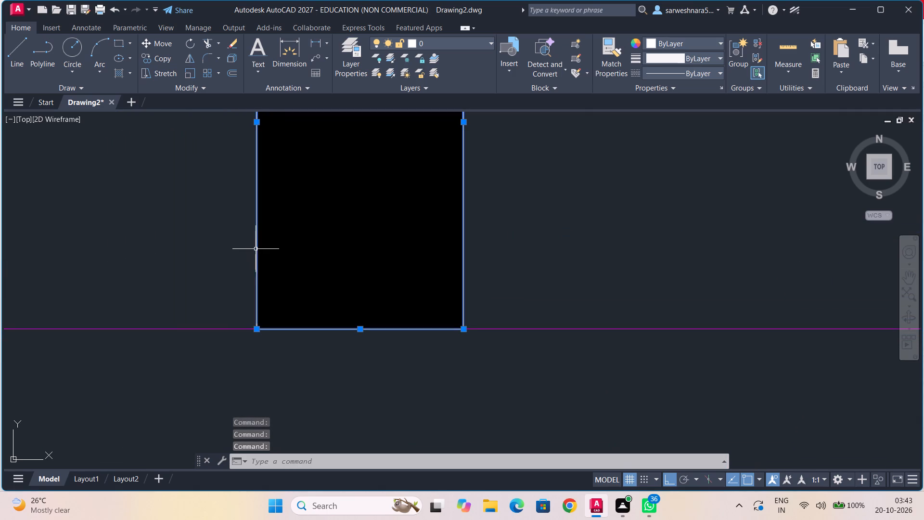
{"action": "left_click", "coordinate": [256, 249]}
{"action": "scroll", "coordinate": [618, 160], "scroll_direction": "down", "scroll_amount": 4}
{"action": "middle_click_drag", "start_coordinate": [620, 163], "coordinate": [604, 375]}
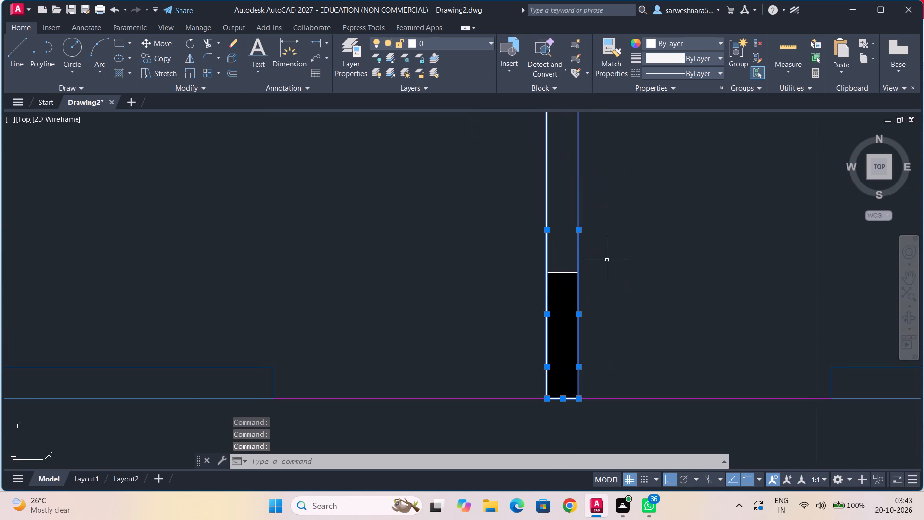
{"action": "middle_click_drag", "start_coordinate": [611, 184], "coordinate": [618, 274]}
{"action": "scroll", "coordinate": [606, 342], "scroll_direction": "up", "scroll_amount": 2}
{"action": "middle_click_drag", "start_coordinate": [606, 342], "coordinate": [562, 203]}
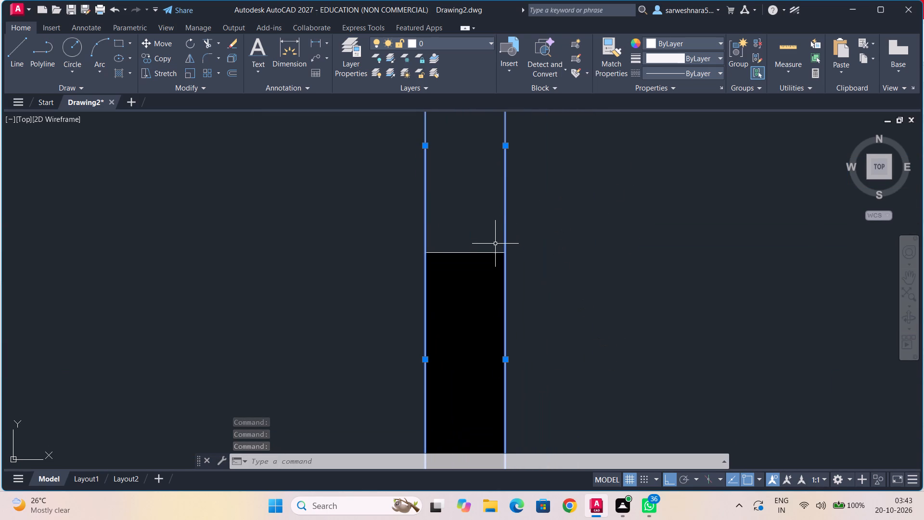
{"action": "left_click", "coordinate": [498, 252]}
{"action": "scroll", "coordinate": [597, 194], "scroll_direction": "down", "scroll_amount": 2}
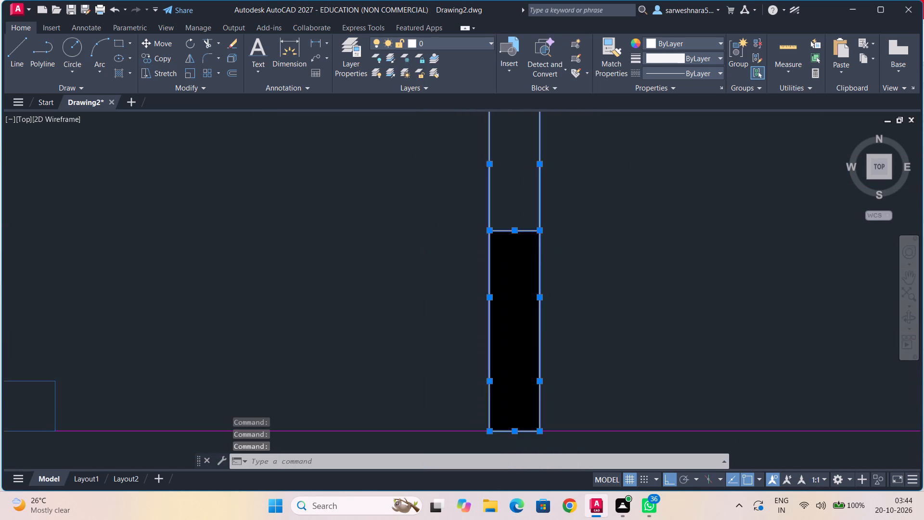
{"action": "middle_click_drag", "start_coordinate": [598, 188], "coordinate": [594, 316]}
{"action": "scroll", "coordinate": [595, 299], "scroll_direction": "down", "scroll_amount": 2}
{"action": "middle_click_drag", "start_coordinate": [629, 204], "coordinate": [602, 363]}
{"action": "middle_click_drag", "start_coordinate": [569, 185], "coordinate": [572, 224]}
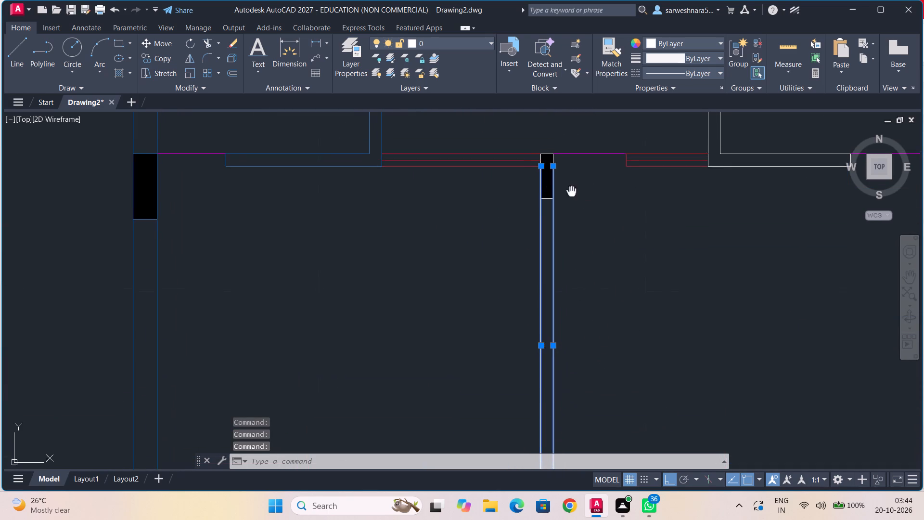
{"action": "middle_click_drag", "start_coordinate": [572, 224], "coordinate": [568, 290]}
{"action": "scroll", "coordinate": [568, 290], "scroll_direction": "up", "scroll_amount": 3}
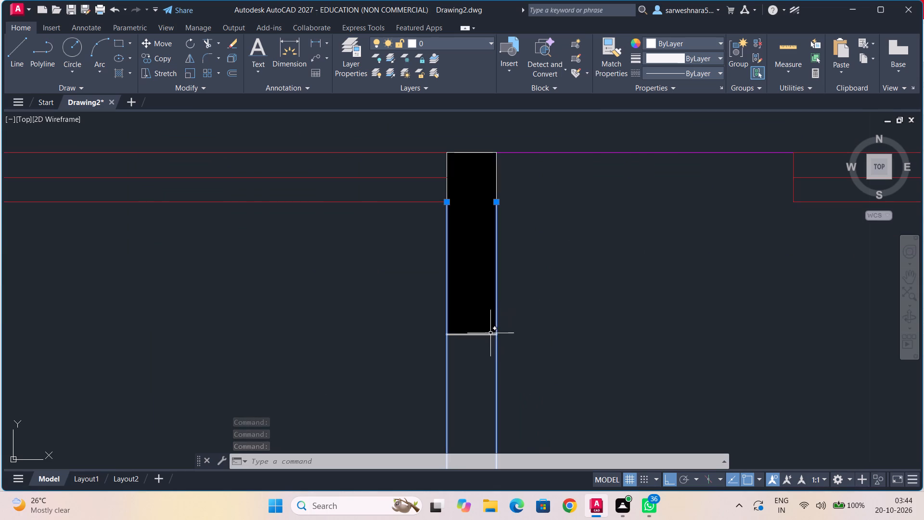
{"action": "left_click", "coordinate": [490, 335]}
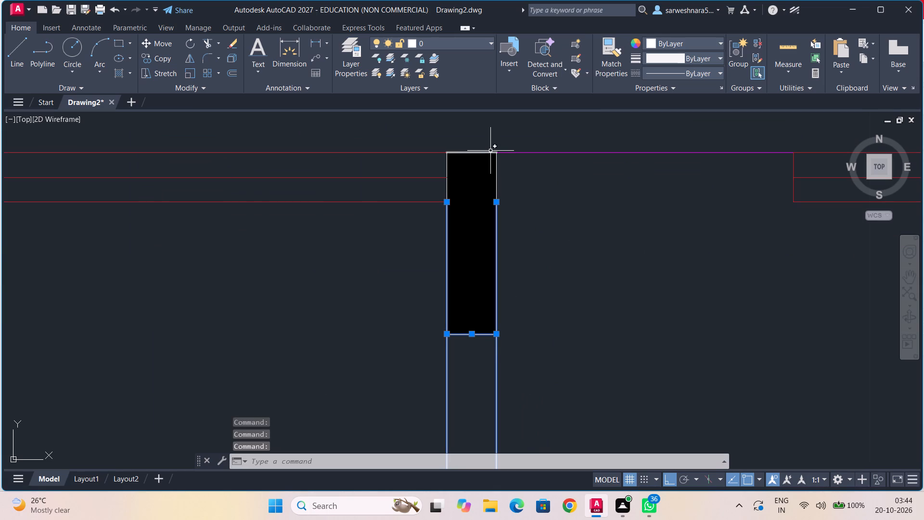
{"action": "left_click", "coordinate": [490, 151]}
{"action": "left_click", "coordinate": [723, 40]}
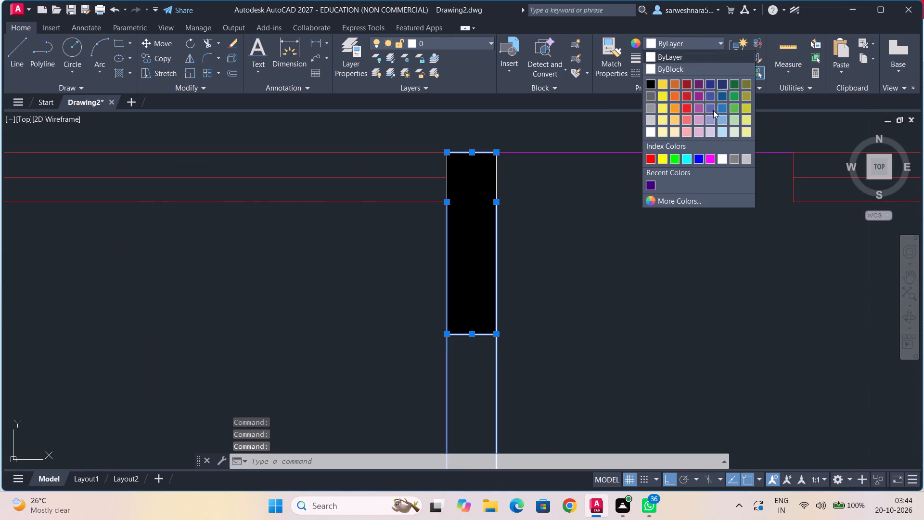
{"action": "left_click", "coordinate": [722, 109]}
{"action": "scroll", "coordinate": [654, 212], "scroll_direction": "down", "scroll_amount": 3}
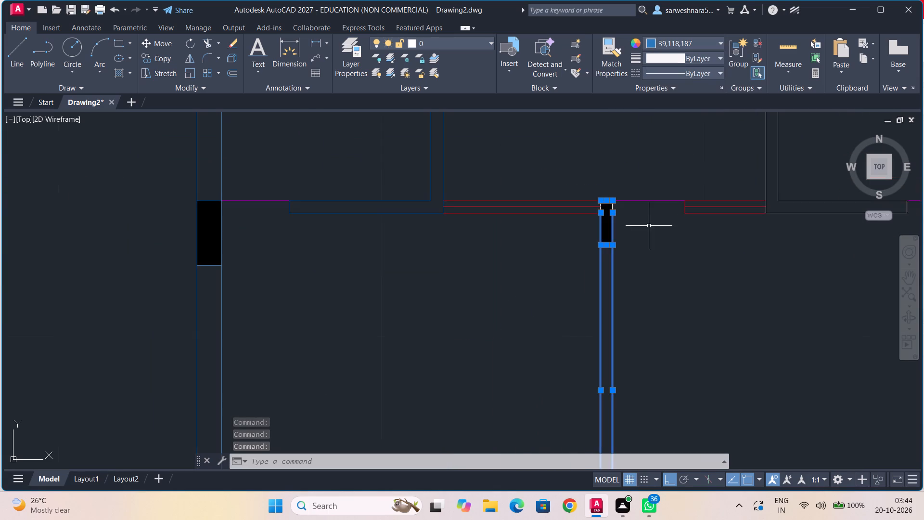
{"action": "middle_click_drag", "start_coordinate": [649, 226], "coordinate": [618, 176]}
{"action": "key", "text": "Escape"}
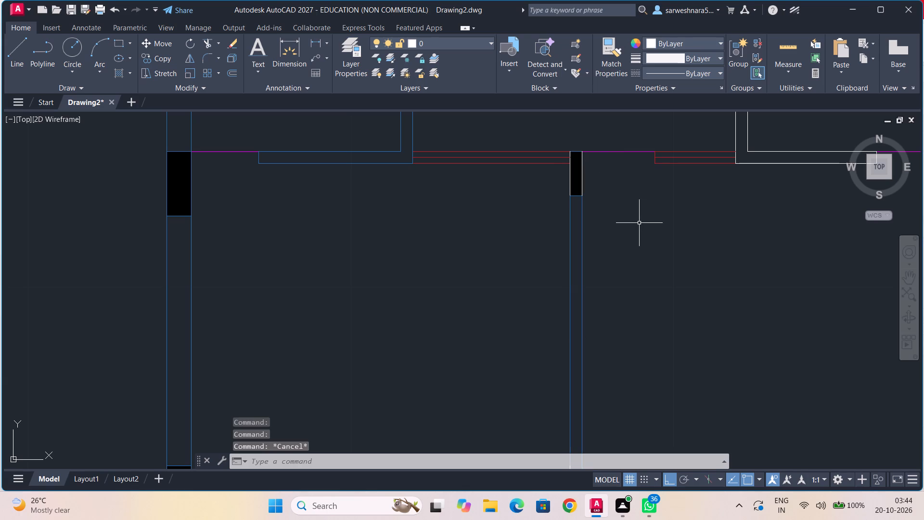
Recolour the remaining white side segments of the central wall's upper black column to blue 39,118,187.
{"action": "scroll", "coordinate": [606, 199], "scroll_direction": "up", "scroll_amount": 3}
{"action": "middle_click_drag", "start_coordinate": [605, 198], "coordinate": [634, 280]}
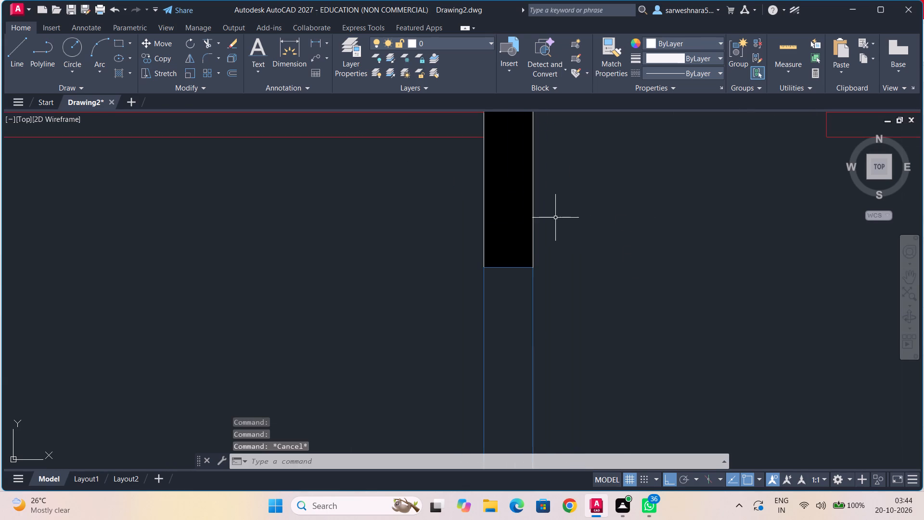
{"action": "left_click", "coordinate": [534, 214]}
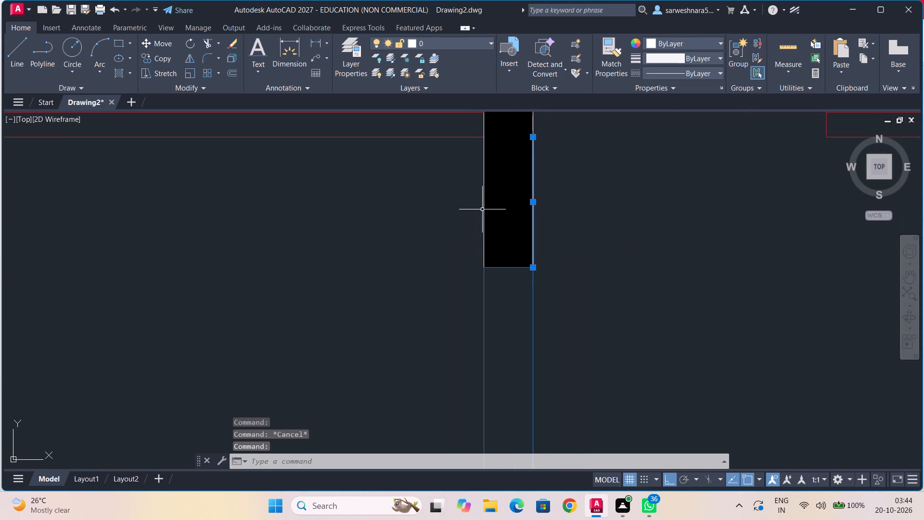
{"action": "left_click", "coordinate": [483, 209]}
{"action": "left_click", "coordinate": [715, 44]}
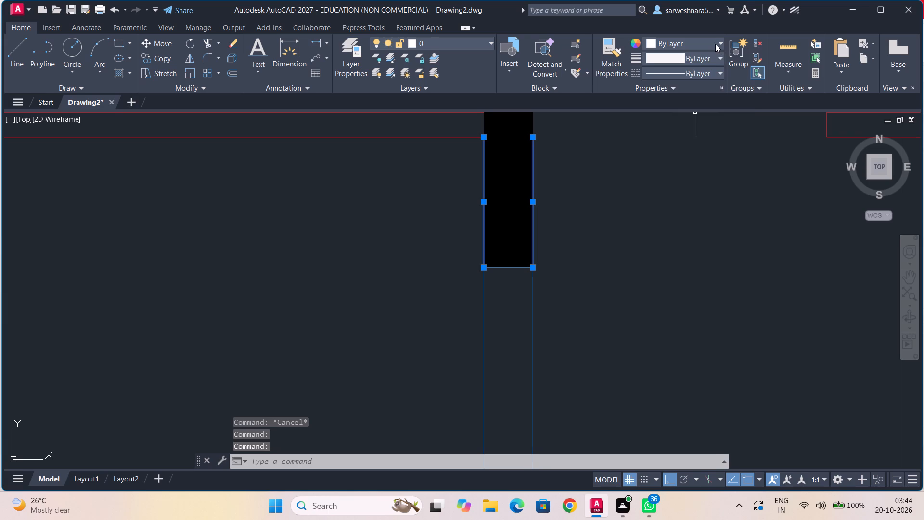
{"action": "left_click", "coordinate": [723, 105]}
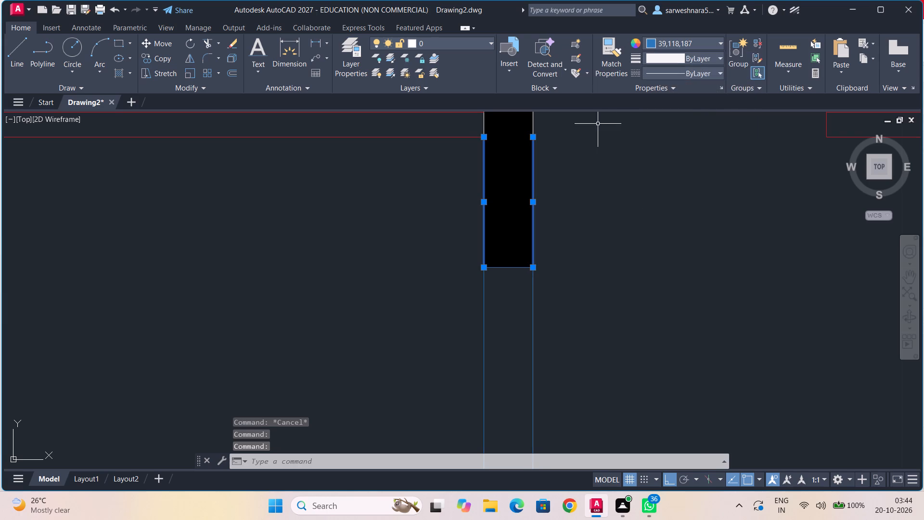
{"action": "middle_click_drag", "start_coordinate": [605, 147], "coordinate": [625, 229]}
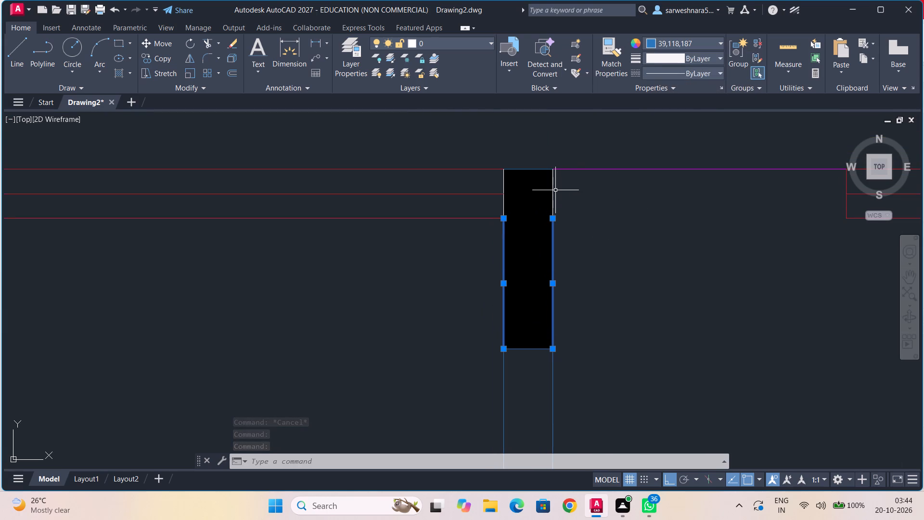
{"action": "left_click", "coordinate": [554, 189]}
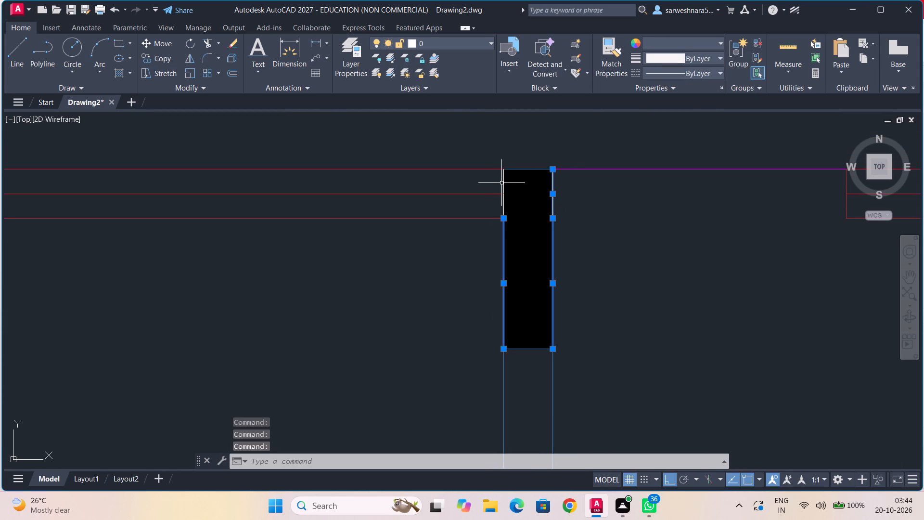
{"action": "left_click", "coordinate": [503, 182]}
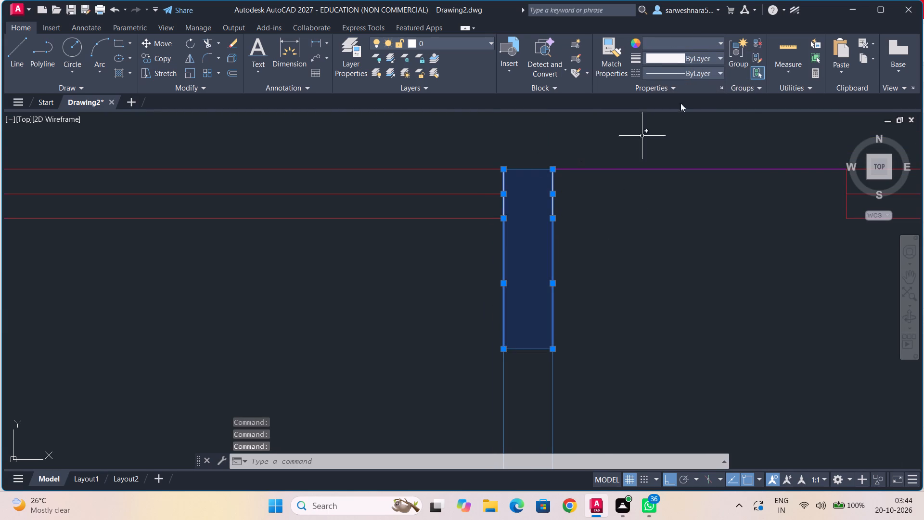
{"action": "left_click", "coordinate": [714, 47]}
{"action": "left_click", "coordinate": [724, 104]}
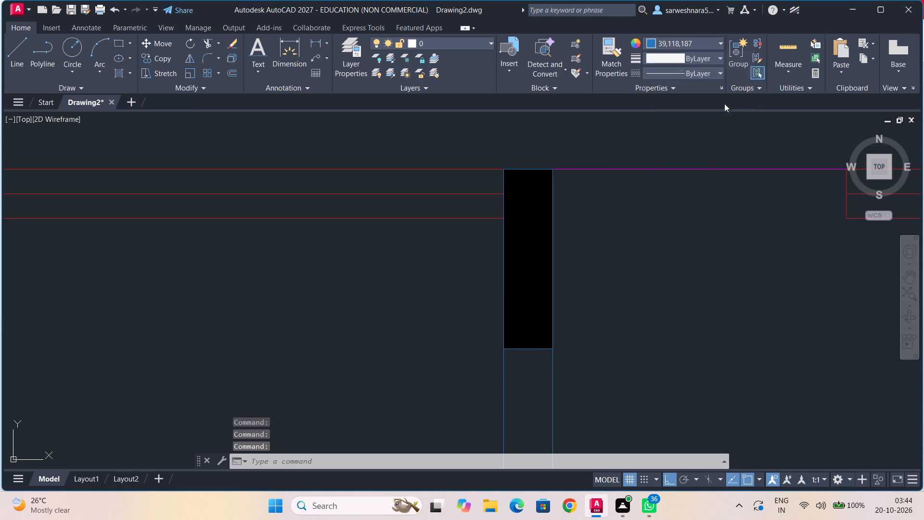
{"action": "key", "text": "Escape"}
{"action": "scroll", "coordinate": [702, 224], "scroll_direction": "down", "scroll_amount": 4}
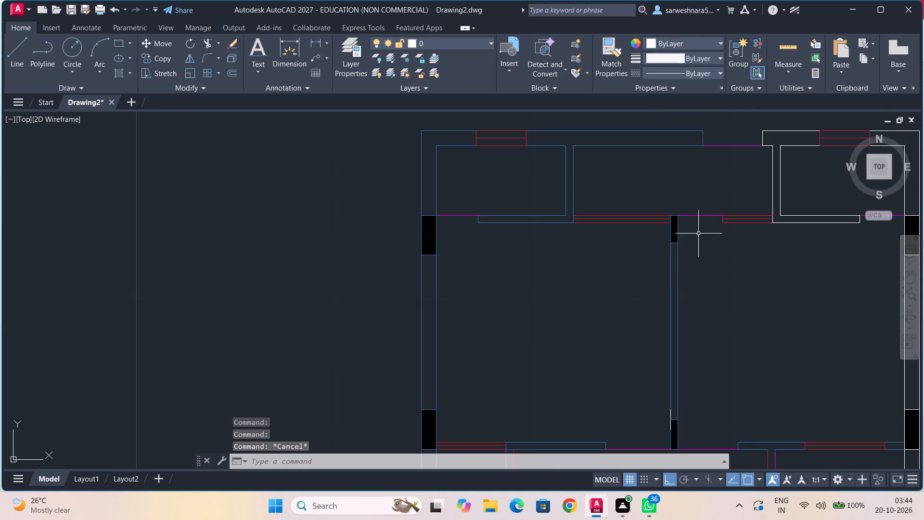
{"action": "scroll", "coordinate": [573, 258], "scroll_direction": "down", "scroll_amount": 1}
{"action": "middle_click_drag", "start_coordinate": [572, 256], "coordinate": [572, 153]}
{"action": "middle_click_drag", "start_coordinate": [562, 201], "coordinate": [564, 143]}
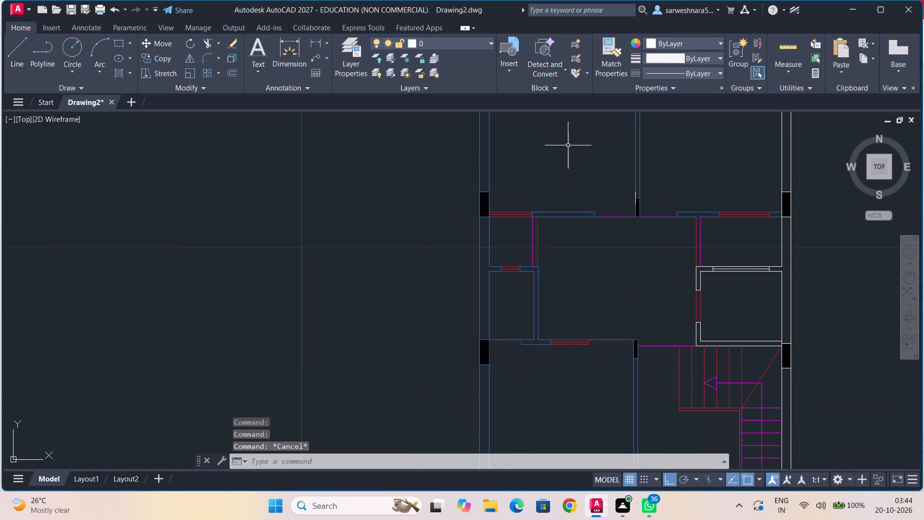
Recolour the white line segment overlapping the side of the central wall and its upper black column to blue 39,118,187.
{"action": "middle_click_drag", "start_coordinate": [580, 209], "coordinate": [587, 141]}
{"action": "middle_click_drag", "start_coordinate": [599, 231], "coordinate": [602, 164]}
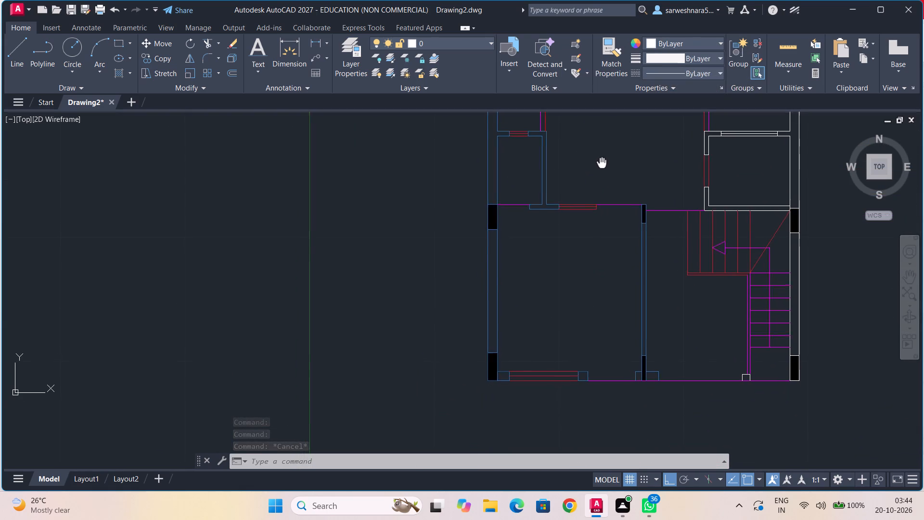
{"action": "middle_click_drag", "start_coordinate": [602, 164], "coordinate": [551, 228]}
{"action": "middle_click_drag", "start_coordinate": [553, 228], "coordinate": [500, 263]}
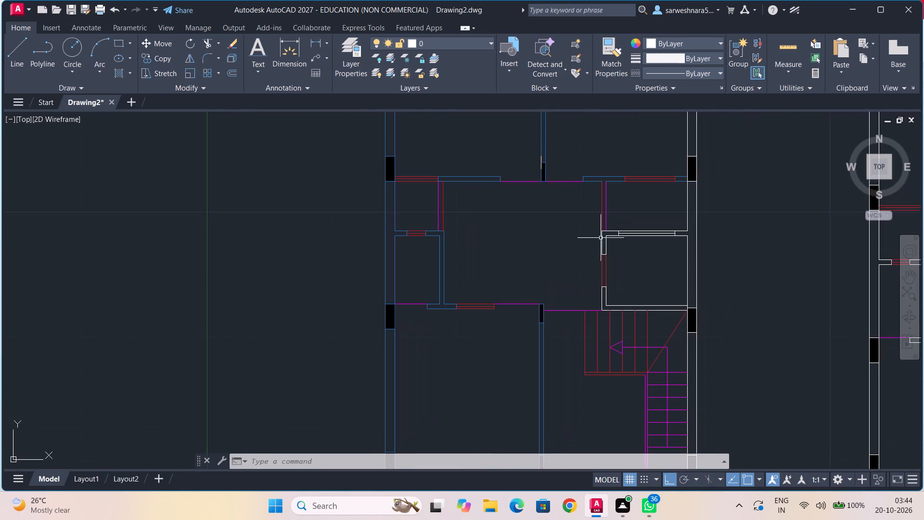
{"action": "middle_click_drag", "start_coordinate": [604, 235], "coordinate": [565, 290]}
{"action": "scroll", "coordinate": [504, 205], "scroll_direction": "up", "scroll_amount": 5}
{"action": "middle_click_drag", "start_coordinate": [529, 243], "coordinate": [529, 237]}
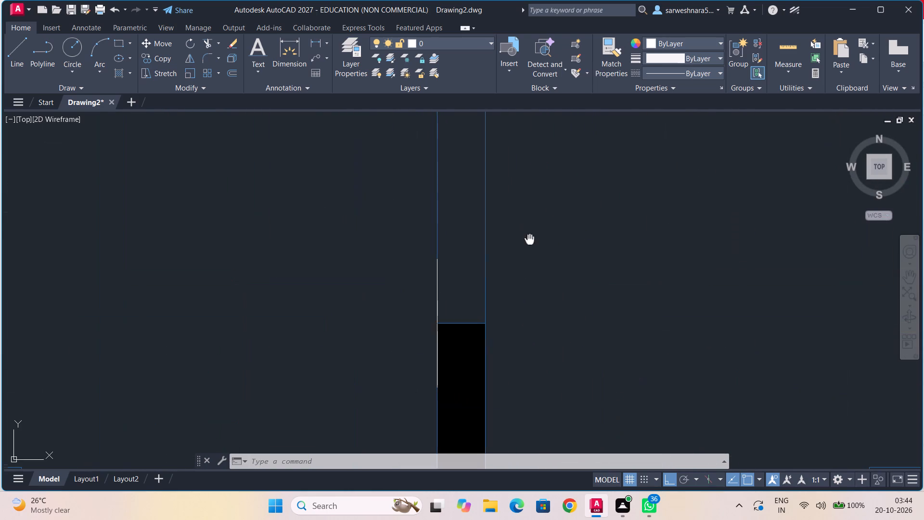
{"action": "middle_click_drag", "start_coordinate": [529, 237], "coordinate": [603, 157]}
{"action": "left_click", "coordinate": [510, 190]}
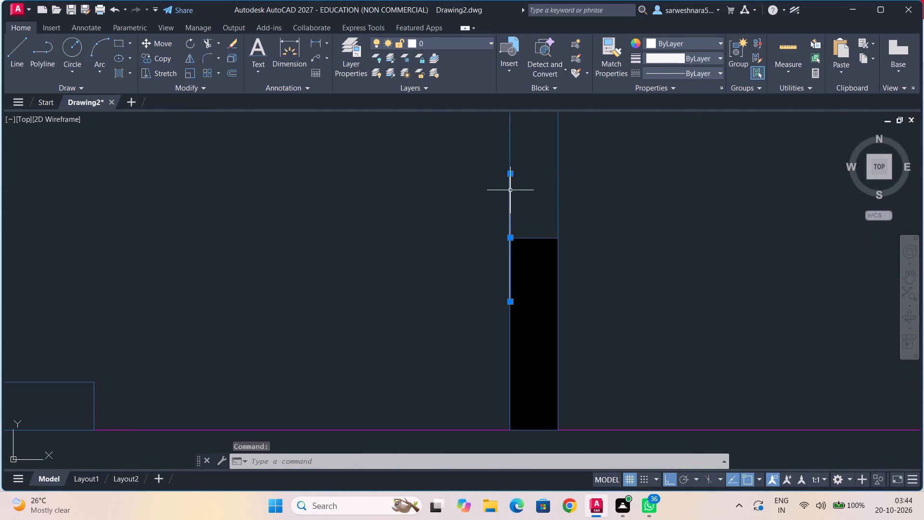
{"action": "left_click", "coordinate": [686, 45]}
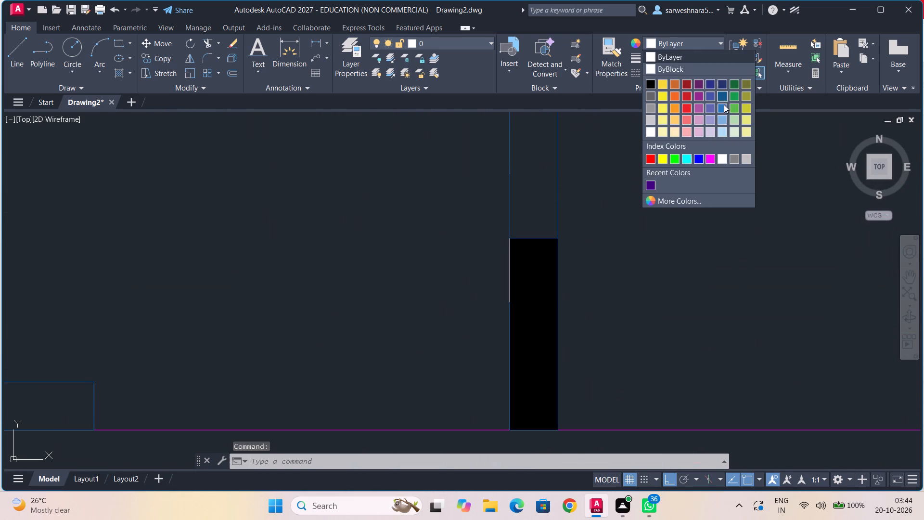
{"action": "left_click", "coordinate": [725, 106]}
{"action": "scroll", "coordinate": [665, 148], "scroll_direction": "down", "scroll_amount": 2}
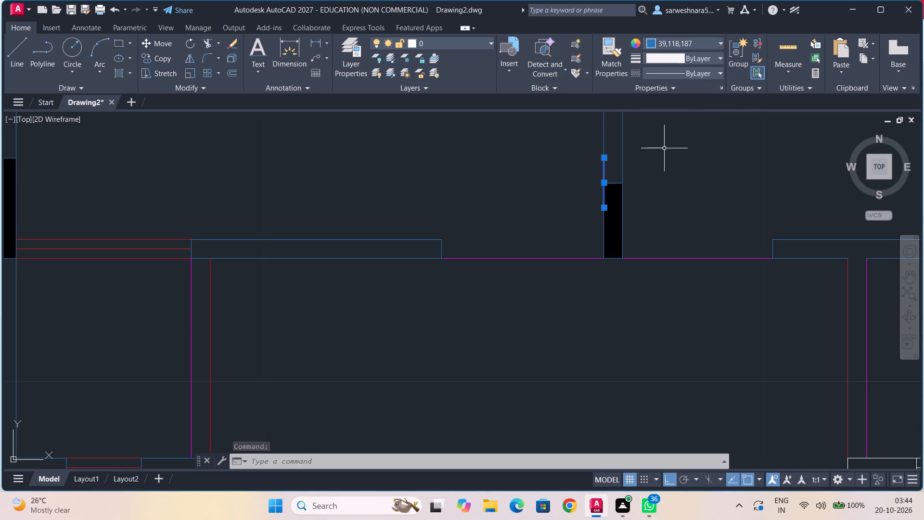
{"action": "key", "text": "Escape"}
Set the remaining short white segment on the side of the central wall's upper black column to blue 39,118,187.
{"action": "scroll", "coordinate": [629, 206], "scroll_direction": "up", "scroll_amount": 1}
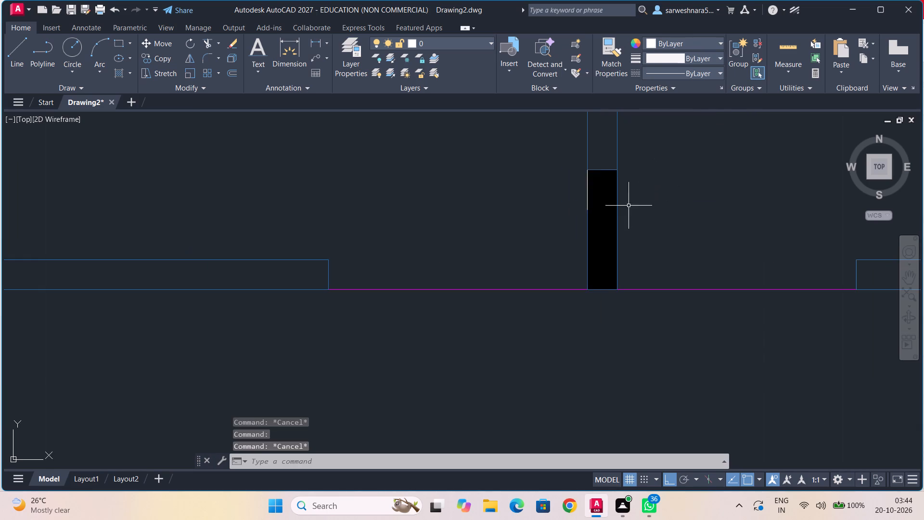
{"action": "scroll", "coordinate": [587, 193], "scroll_direction": "up", "scroll_amount": 3}
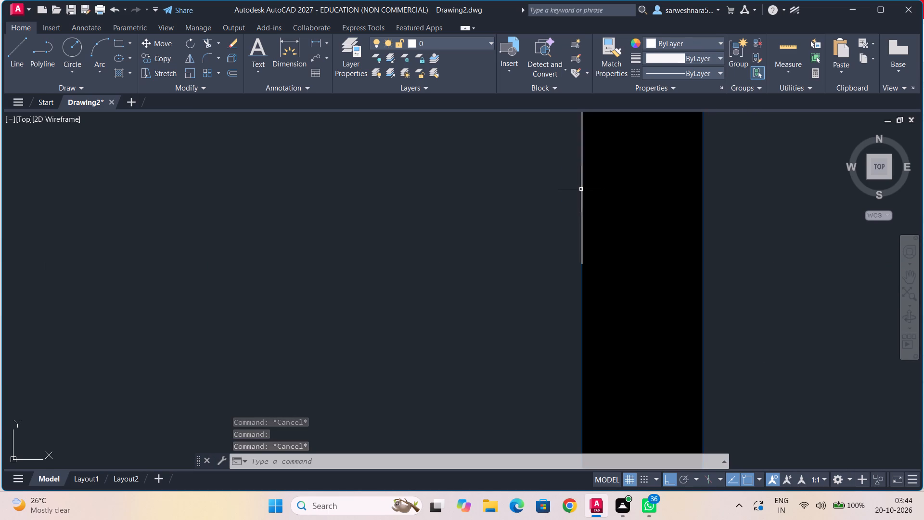
{"action": "left_click", "coordinate": [581, 189]}
{"action": "left_click", "coordinate": [718, 41]}
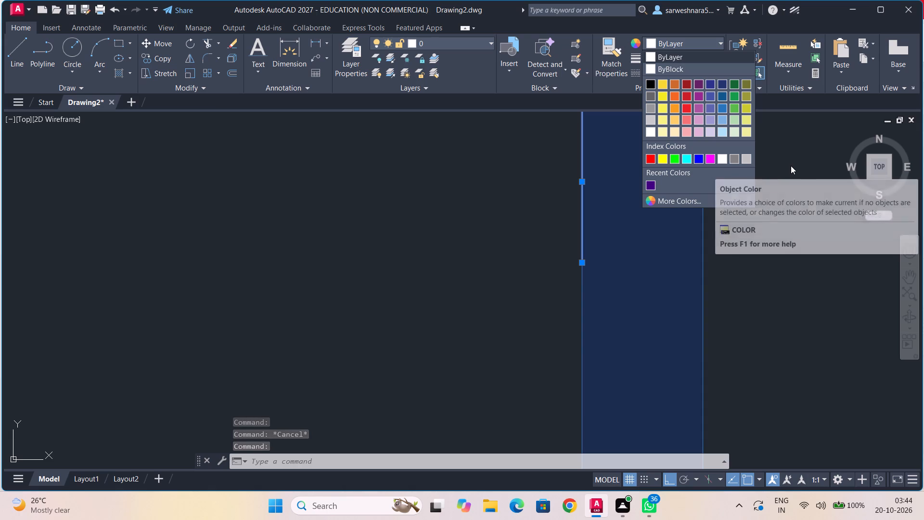
{"action": "key", "text": "Escape"}
{"action": "key", "text": "Escape"}
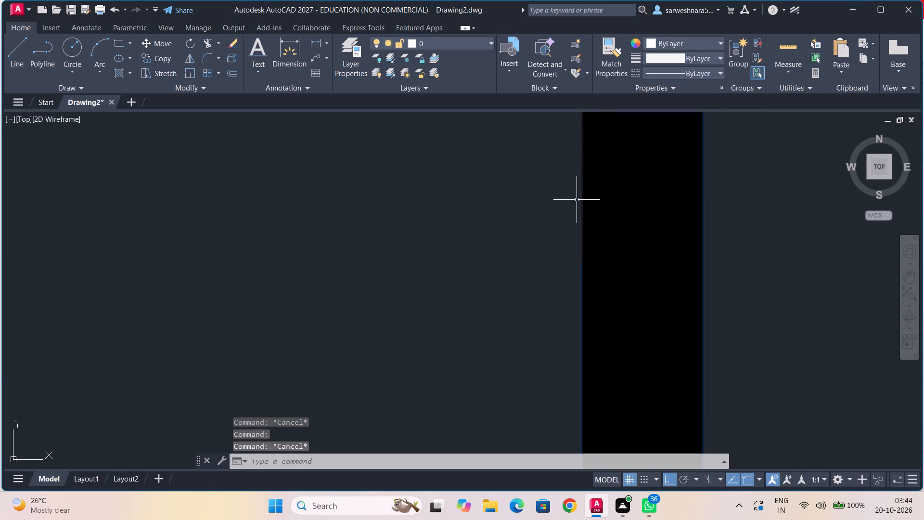
{"action": "left_click", "coordinate": [582, 200]}
{"action": "left_click", "coordinate": [716, 46]}
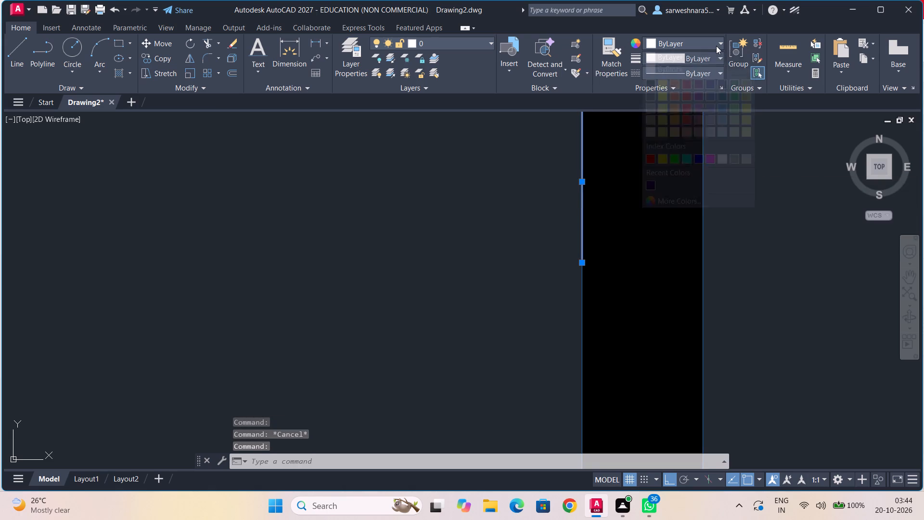
{"action": "left_click", "coordinate": [725, 110]}
{"action": "key", "text": "Escape"}
Break the outer wall line of the plan's top-right room at both ends of its red window.
{"action": "scroll", "coordinate": [743, 177], "scroll_direction": "down", "scroll_amount": 4}
{"action": "middle_click_drag", "start_coordinate": [758, 188], "coordinate": [719, 243]}
{"action": "scroll", "coordinate": [731, 233], "scroll_direction": "down", "scroll_amount": 2}
{"action": "scroll", "coordinate": [746, 196], "scroll_direction": "down", "scroll_amount": 2}
{"action": "middle_click_drag", "start_coordinate": [766, 186], "coordinate": [741, 223]}
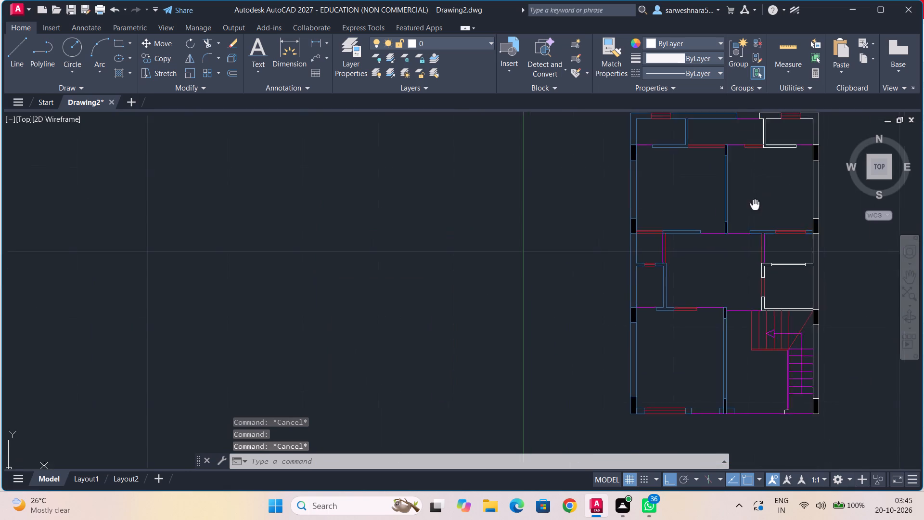
{"action": "middle_click_drag", "start_coordinate": [741, 223], "coordinate": [719, 249]}
{"action": "scroll", "coordinate": [744, 176], "scroll_direction": "up", "scroll_amount": 3}
{"action": "middle_click_drag", "start_coordinate": [744, 176], "coordinate": [684, 239]}
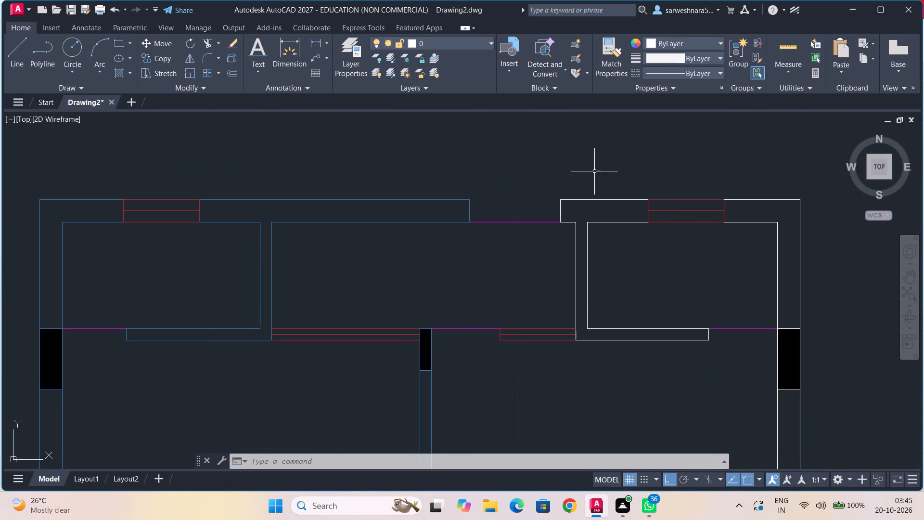
{"action": "type", "text": "bre"}
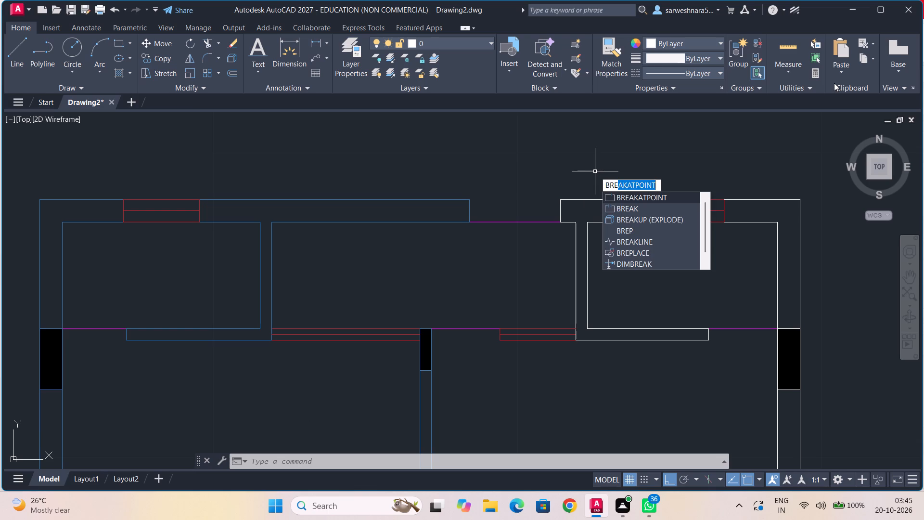
{"action": "left_click", "coordinate": [668, 193]}
{"action": "left_click", "coordinate": [637, 200]}
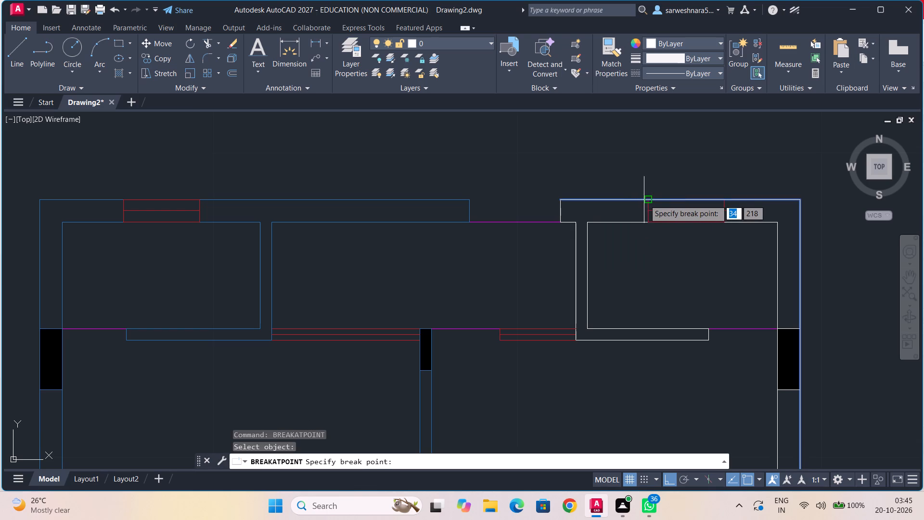
{"action": "left_click", "coordinate": [646, 200]}
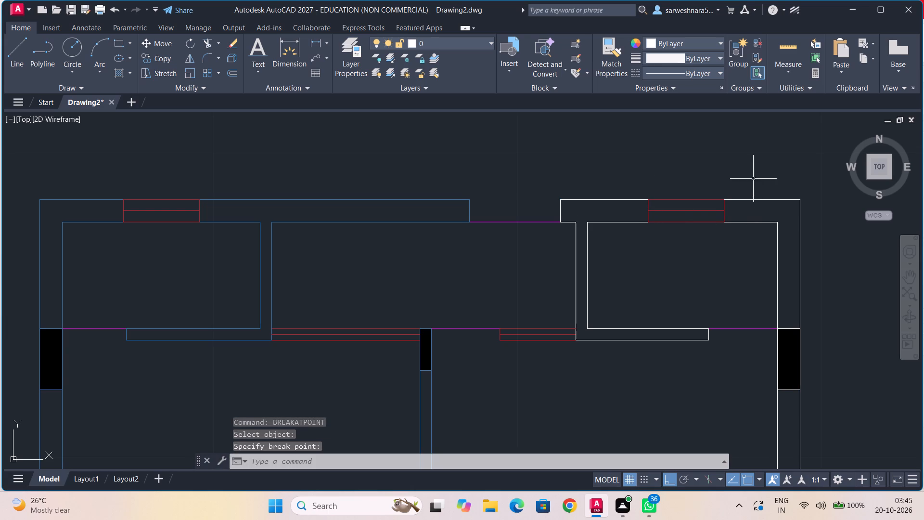
{"action": "type", "text": "bre"}
{"action": "left_click", "coordinate": [777, 197]}
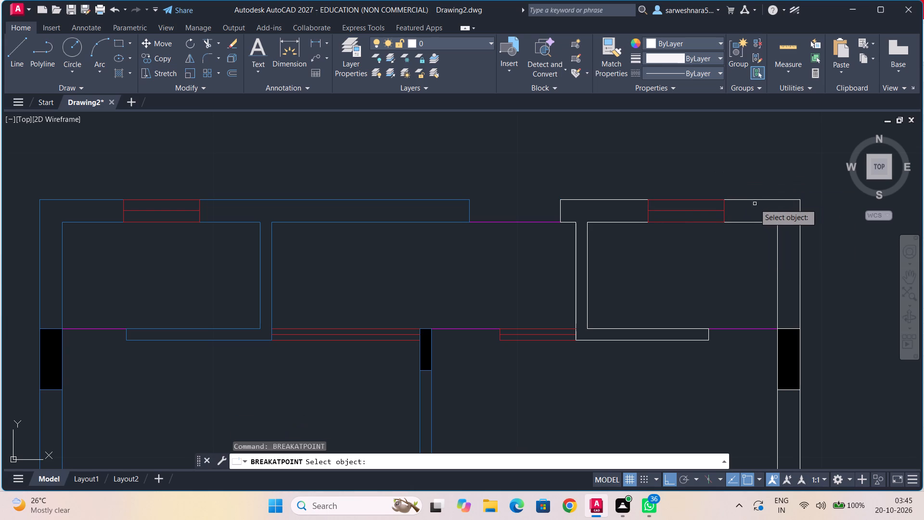
{"action": "left_click", "coordinate": [755, 198]}
{"action": "left_click", "coordinate": [723, 198]}
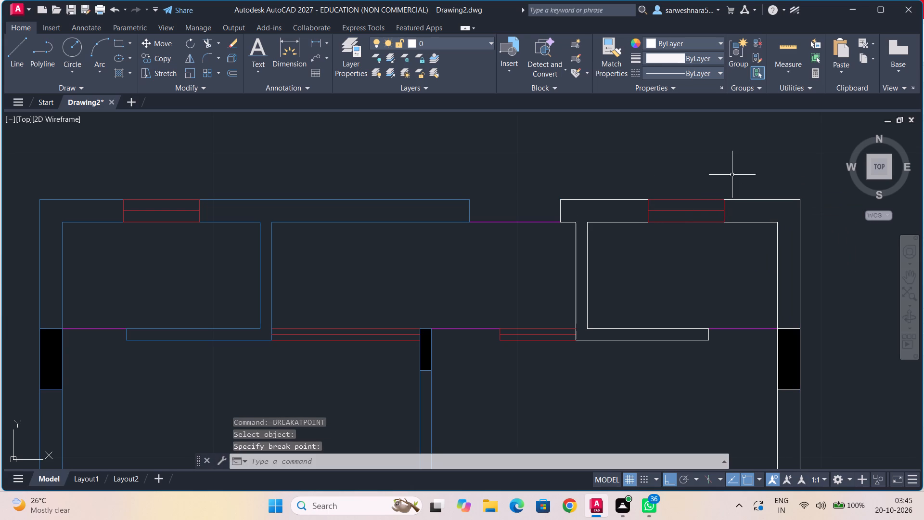
Recolour the top-right room's white outer, inner and partition wall lines around the red window to blue 39,118,187.
{"action": "left_click", "coordinate": [624, 200]}
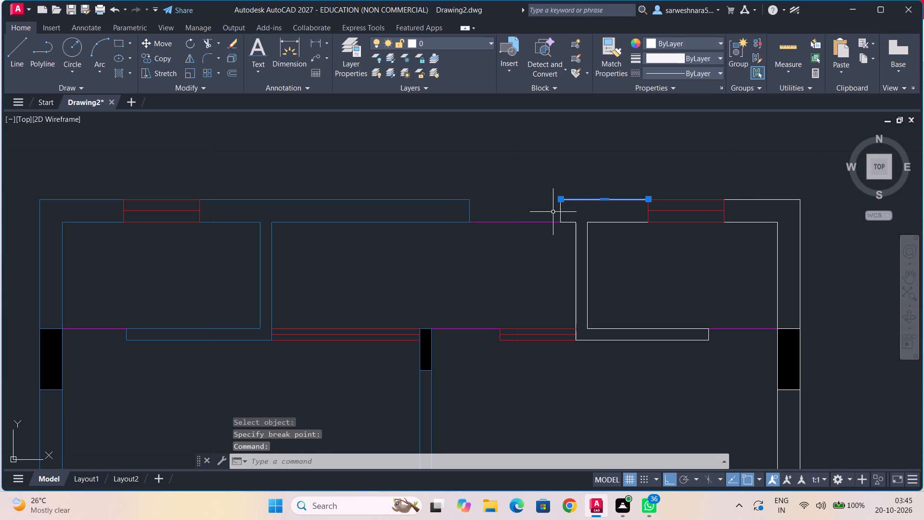
{"action": "left_click", "coordinate": [561, 209]}
{"action": "left_click", "coordinate": [605, 222]}
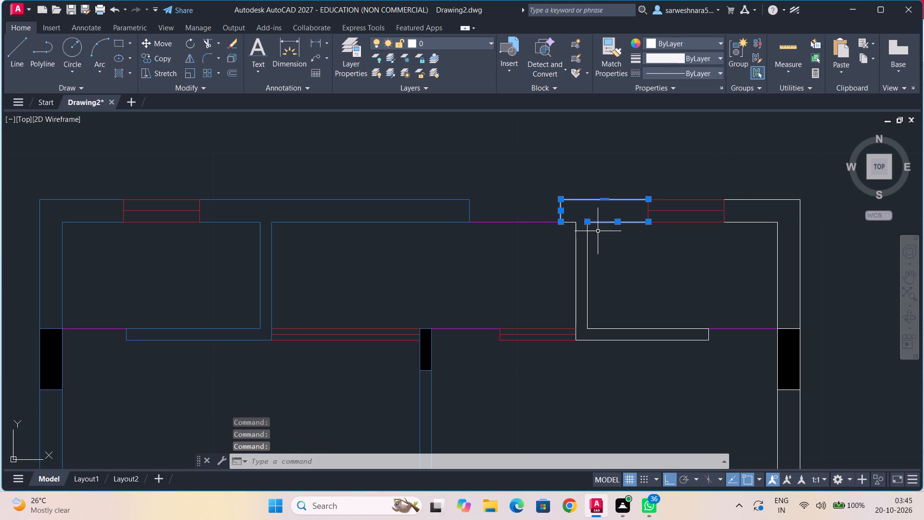
{"action": "left_click", "coordinate": [572, 223]}
{"action": "left_click", "coordinate": [576, 234]}
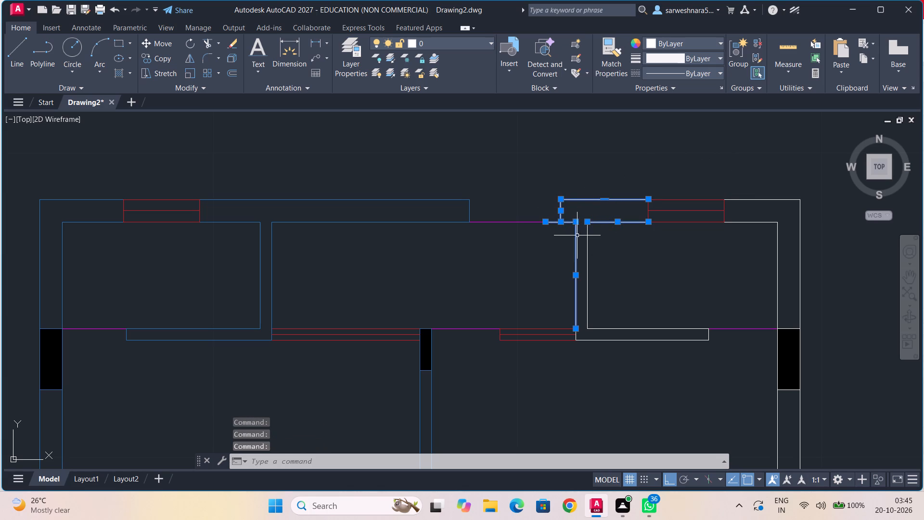
{"action": "left_click", "coordinate": [588, 244]}
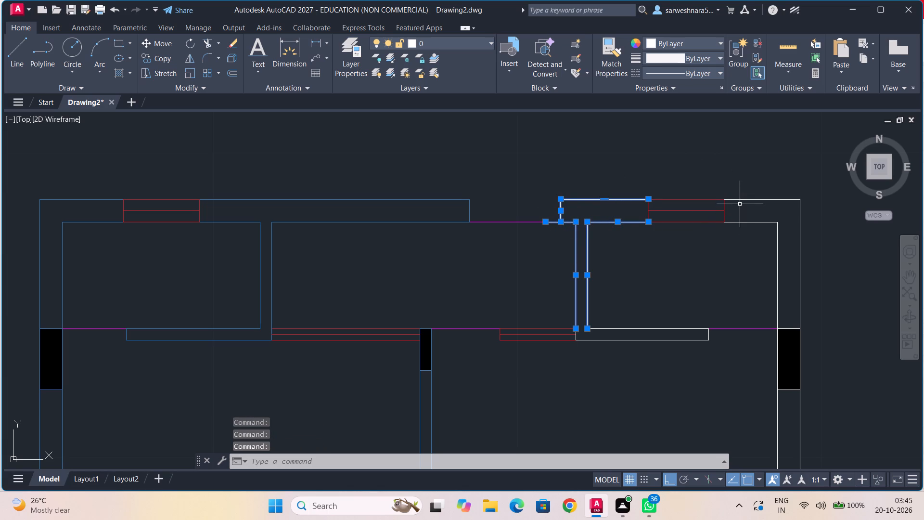
{"action": "left_click", "coordinate": [740, 199]}
{"action": "left_click", "coordinate": [757, 222]}
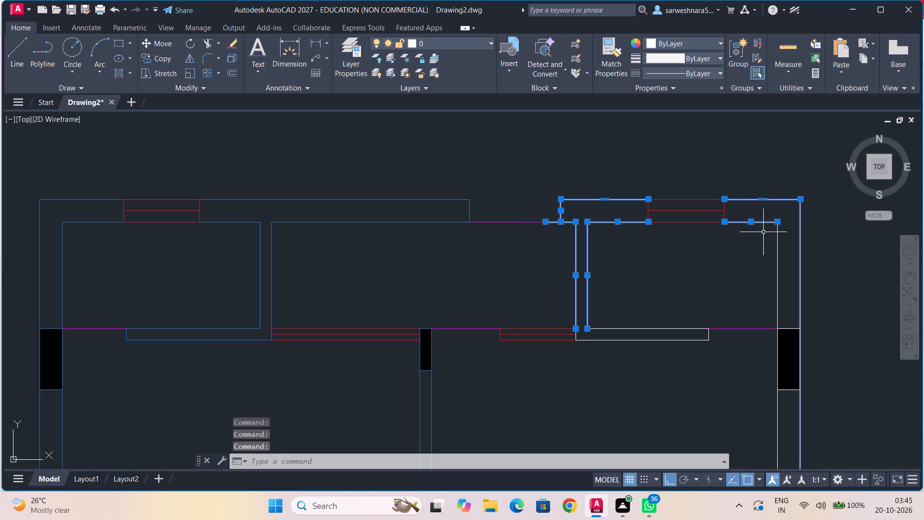
{"action": "left_click", "coordinate": [777, 250]}
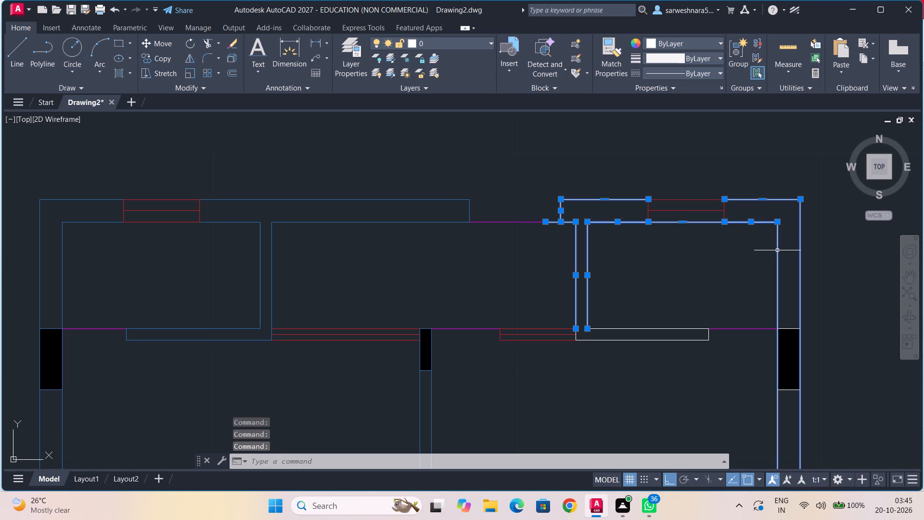
{"action": "left_click", "coordinate": [777, 250]}
{"action": "left_click", "coordinate": [707, 39]}
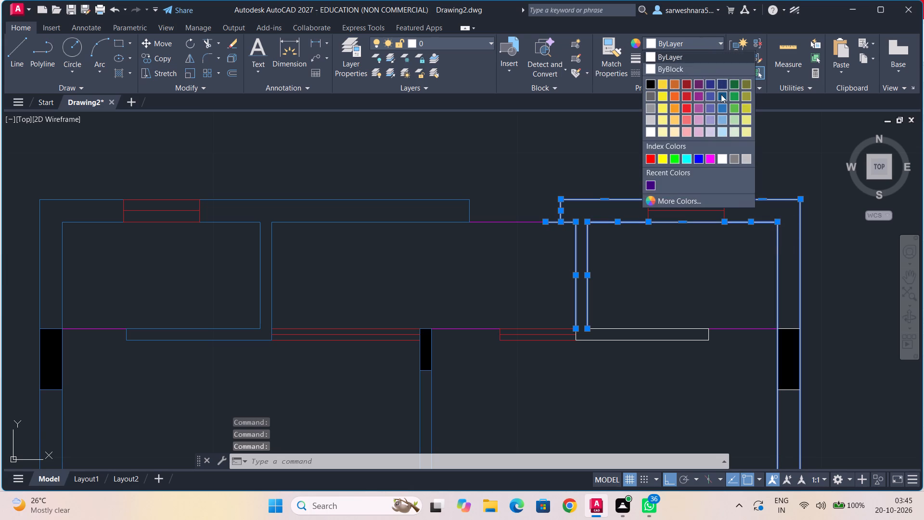
{"action": "left_click", "coordinate": [720, 111]}
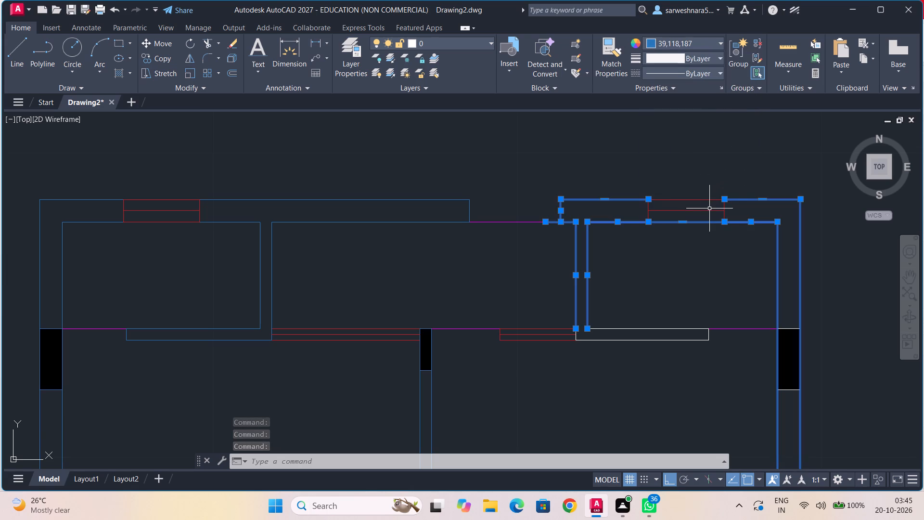
{"action": "key", "text": "Escape"}
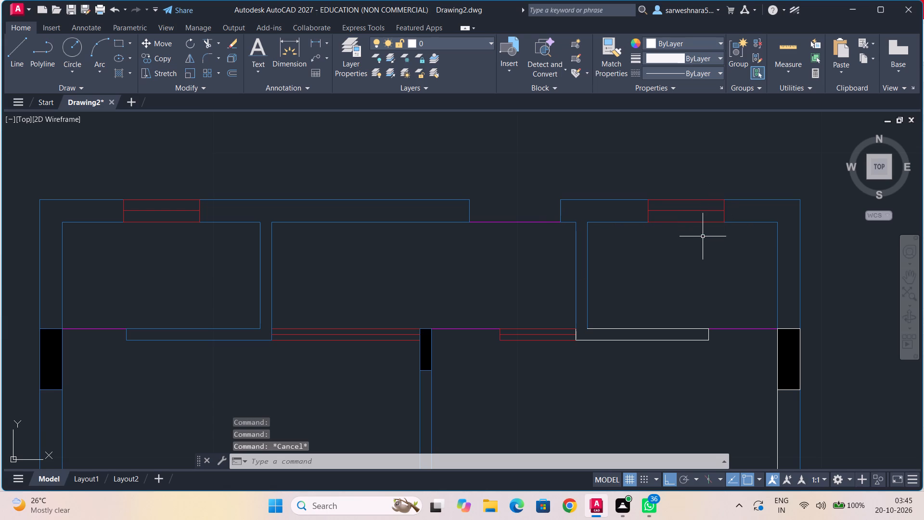
Recolour the white wall outline below the top-right room, between the red window and magenta opening line, to blue 39,118,187.
{"action": "middle_click_drag", "start_coordinate": [703, 236], "coordinate": [690, 182]}
{"action": "middle_click_drag", "start_coordinate": [618, 195], "coordinate": [604, 142]}
{"action": "scroll", "coordinate": [606, 142], "scroll_direction": "up", "scroll_amount": 1}
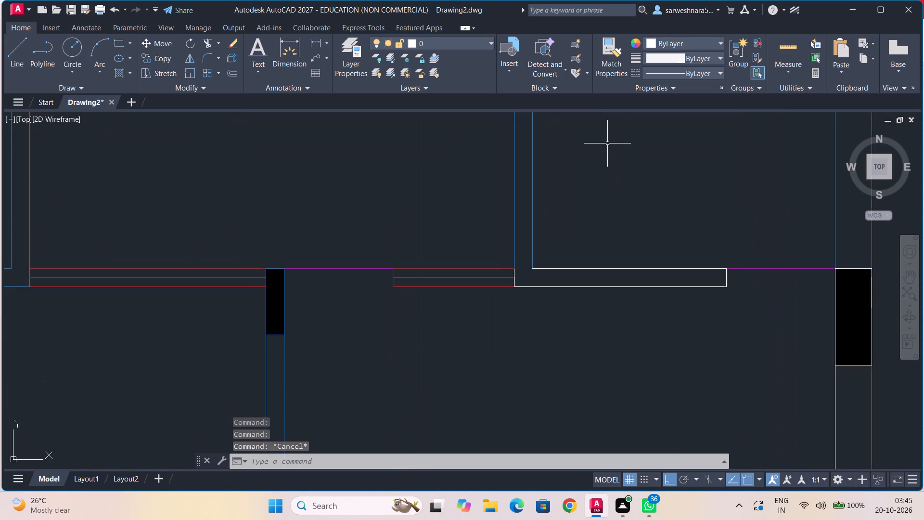
{"action": "middle_click_drag", "start_coordinate": [608, 145], "coordinate": [602, 114]}
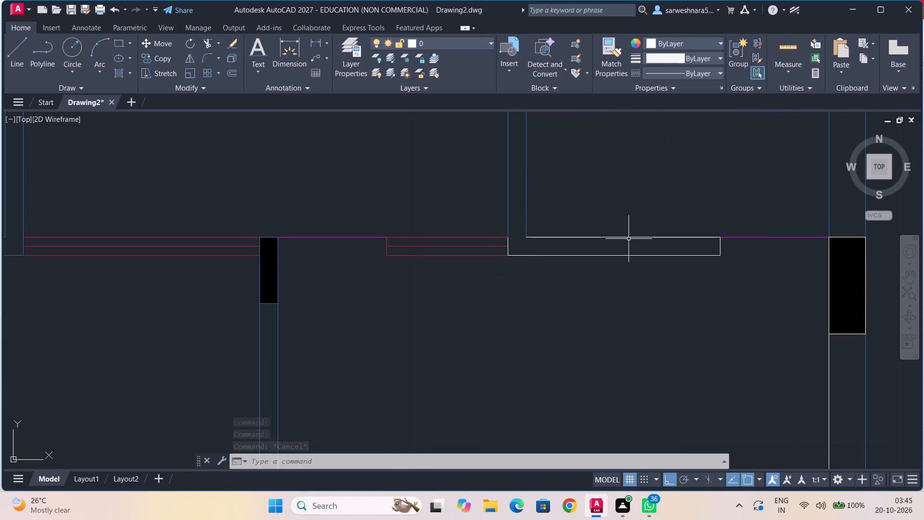
{"action": "left_click", "coordinate": [626, 237]}
{"action": "left_click", "coordinate": [626, 255]}
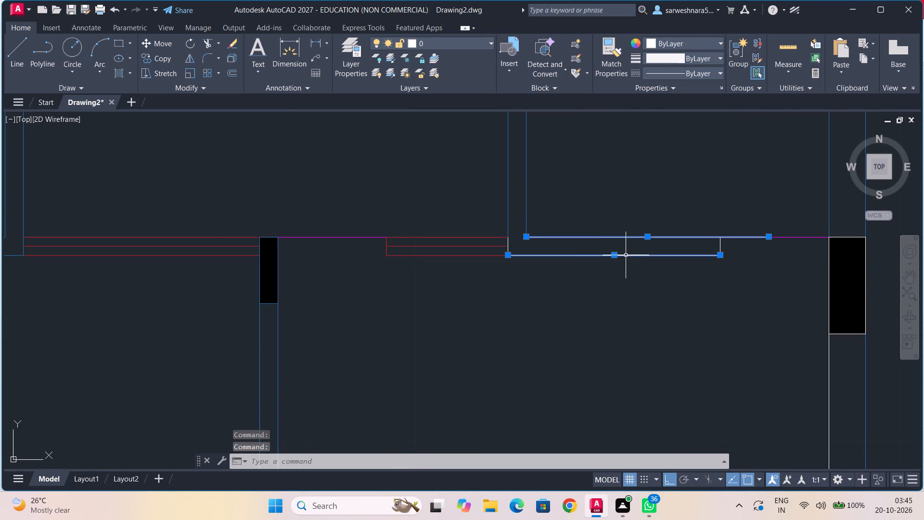
{"action": "scroll", "coordinate": [539, 242], "scroll_direction": "up", "scroll_amount": 2}
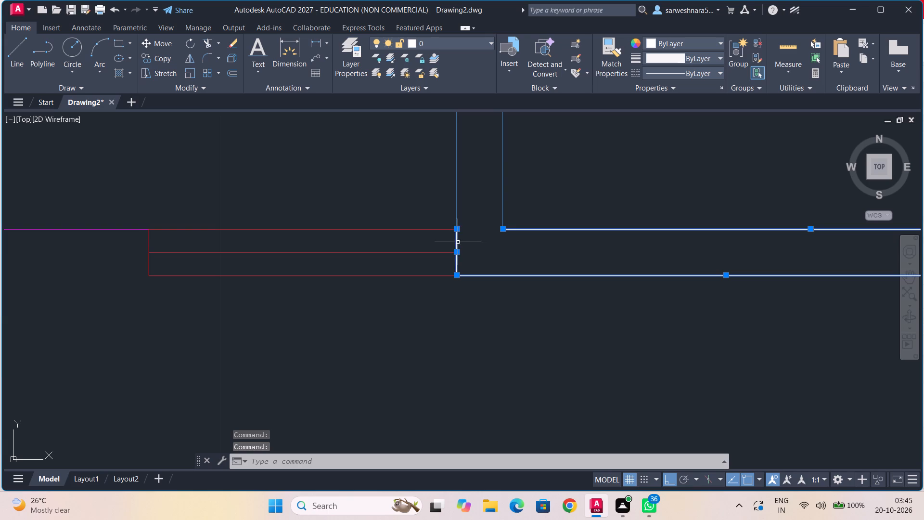
{"action": "left_click", "coordinate": [458, 242]}
{"action": "scroll", "coordinate": [604, 254], "scroll_direction": "down", "scroll_amount": 2}
{"action": "middle_click_drag", "start_coordinate": [722, 234], "coordinate": [540, 251]}
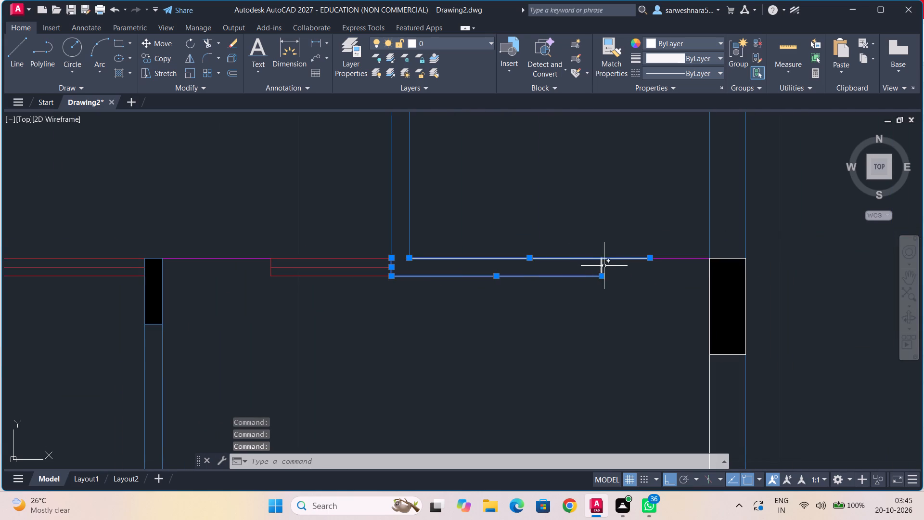
{"action": "left_click", "coordinate": [602, 266]}
{"action": "left_click", "coordinate": [696, 42]}
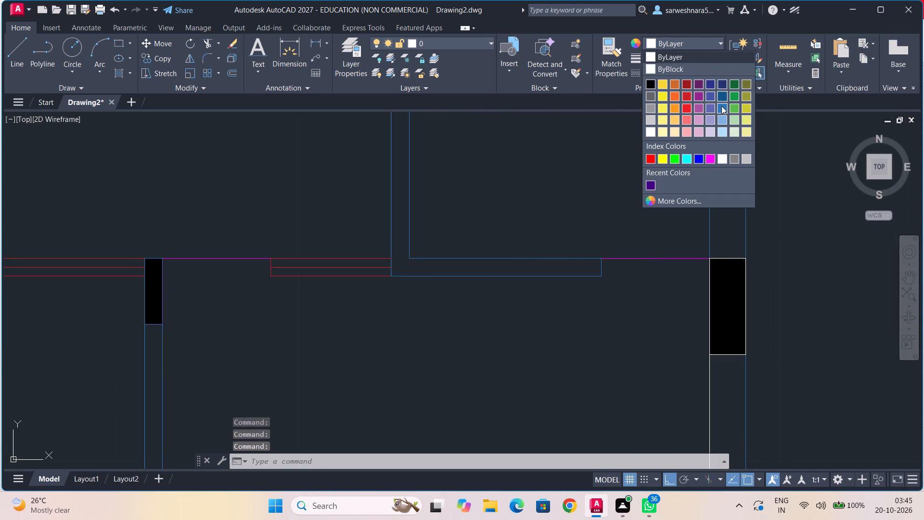
{"action": "left_click", "coordinate": [722, 106]}
{"action": "key", "text": "Escape"}
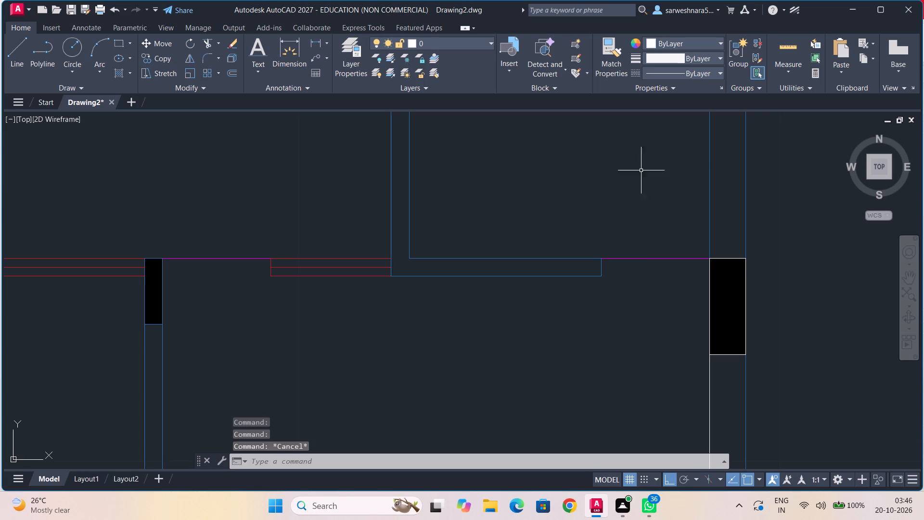
Recolour the white outlines of the right outer wall's upper two black columns and the inner wall line between them to blue 39,118,187.
{"action": "middle_click_drag", "start_coordinate": [646, 203], "coordinate": [543, 155]}
{"action": "scroll", "coordinate": [642, 192], "scroll_direction": "up", "scroll_amount": 2}
{"action": "middle_click_drag", "start_coordinate": [640, 191], "coordinate": [614, 132]}
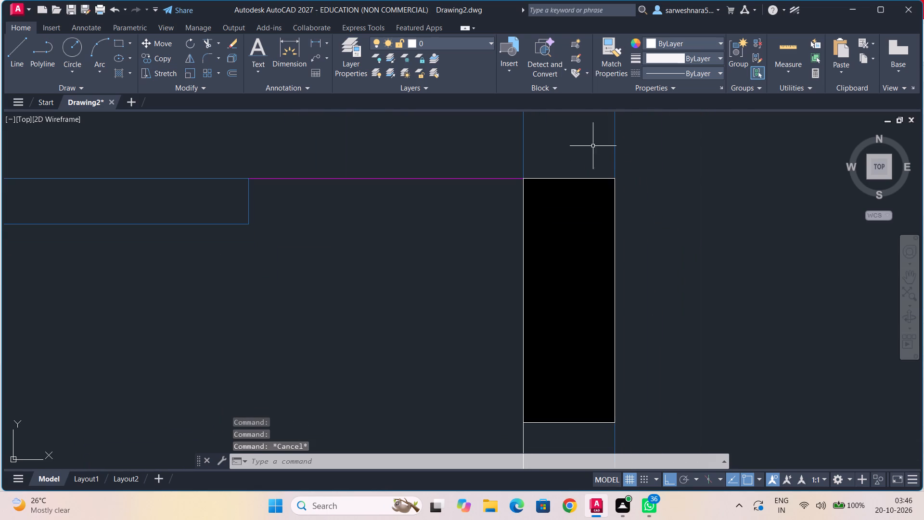
{"action": "left_click", "coordinate": [591, 178]}
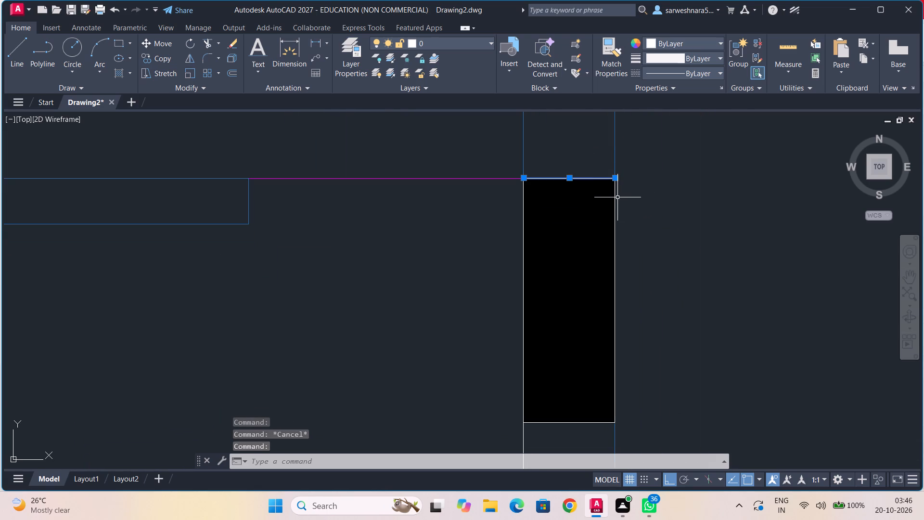
{"action": "left_click", "coordinate": [616, 197]}
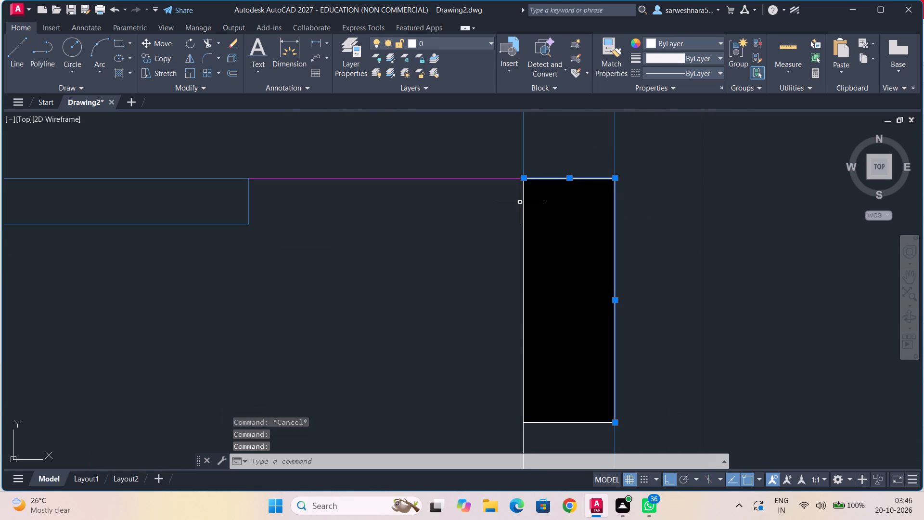
{"action": "left_click", "coordinate": [522, 202]}
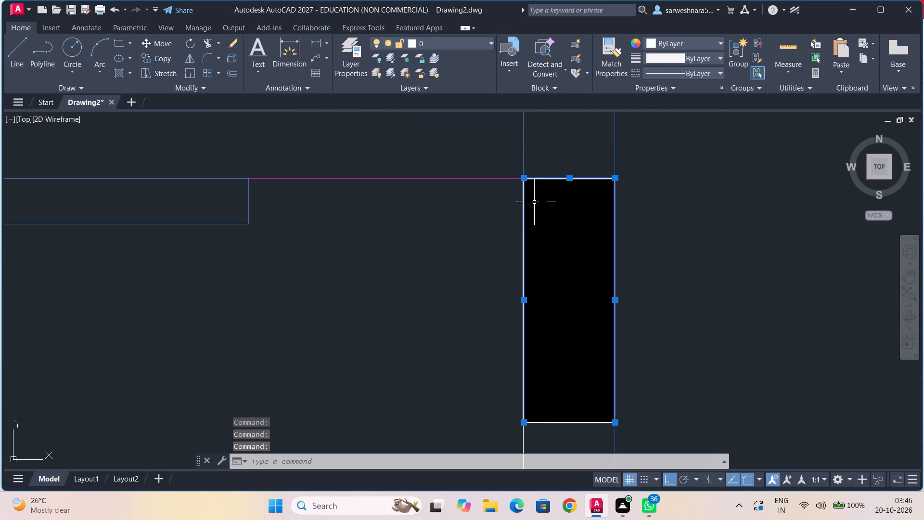
{"action": "scroll", "coordinate": [666, 214], "scroll_direction": "down", "scroll_amount": 1}
{"action": "middle_click_drag", "start_coordinate": [666, 215], "coordinate": [677, 50]}
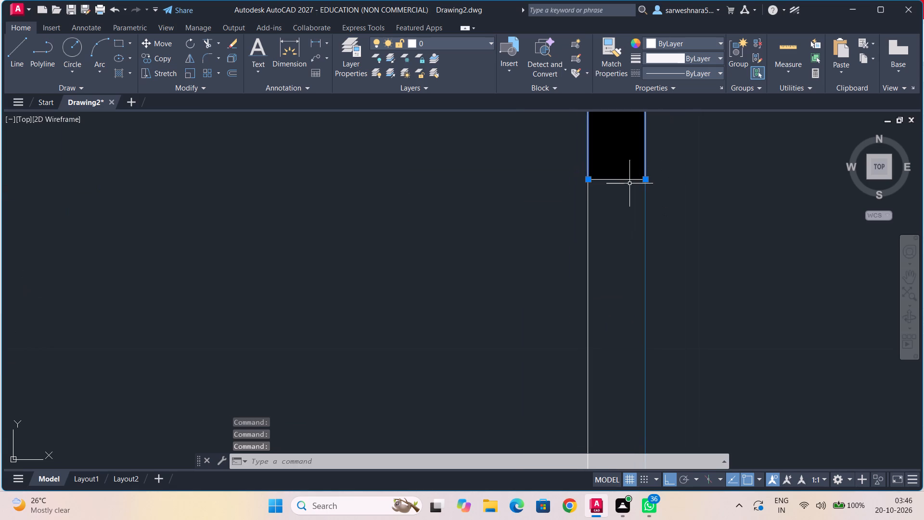
{"action": "left_click", "coordinate": [629, 181]}
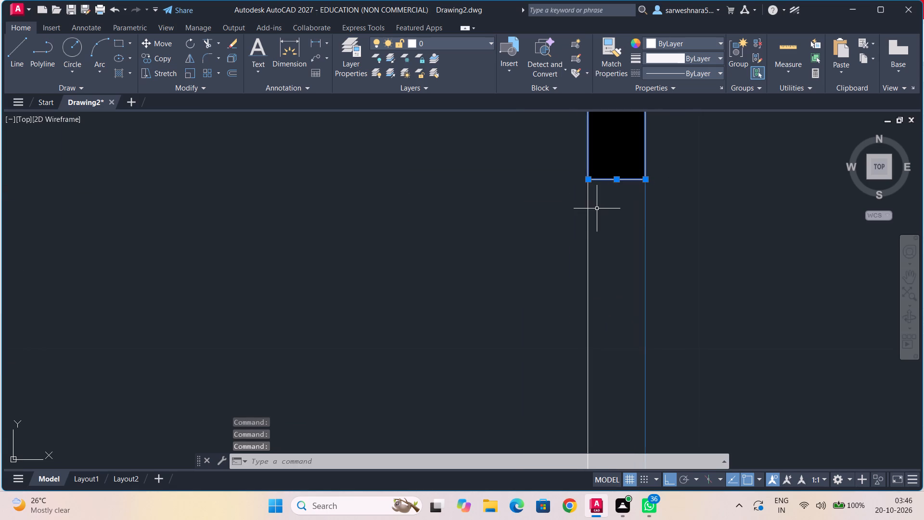
{"action": "left_click", "coordinate": [589, 208]}
{"action": "scroll", "coordinate": [692, 213], "scroll_direction": "down", "scroll_amount": 3}
{"action": "middle_click_drag", "start_coordinate": [692, 214], "coordinate": [682, 173]}
{"action": "middle_click_drag", "start_coordinate": [697, 235], "coordinate": [686, 146]}
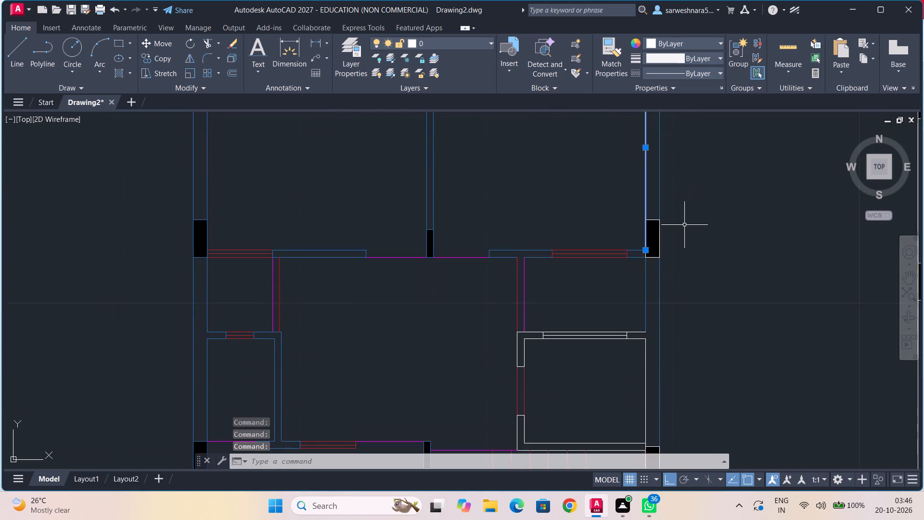
{"action": "scroll", "coordinate": [684, 225], "scroll_direction": "up", "scroll_amount": 3}
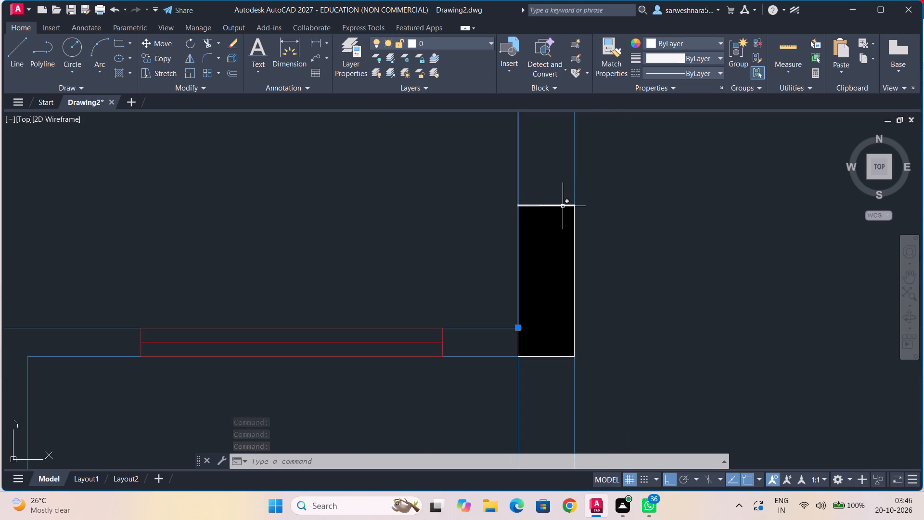
{"action": "left_click", "coordinate": [563, 206]}
{"action": "left_click", "coordinate": [576, 216]}
{"action": "middle_click_drag", "start_coordinate": [596, 244], "coordinate": [702, 128]}
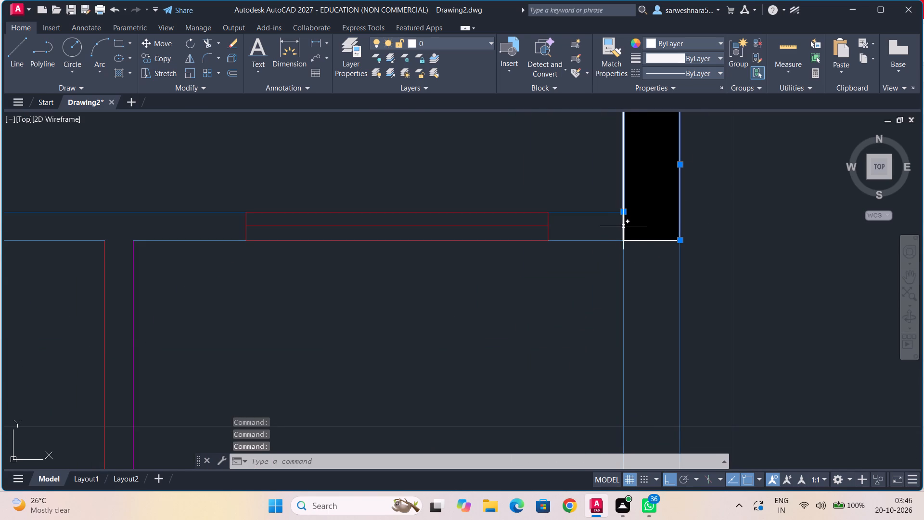
{"action": "left_click", "coordinate": [623, 226]}
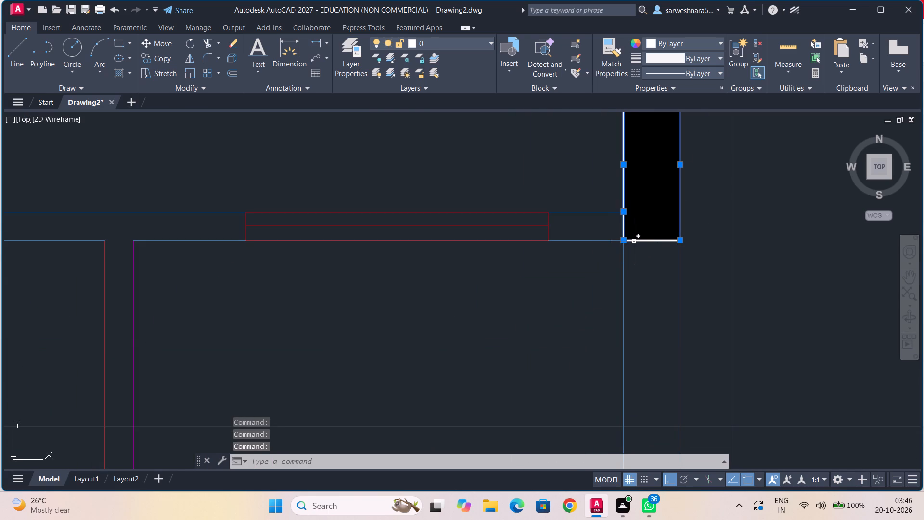
{"action": "left_click", "coordinate": [634, 241]}
{"action": "left_click", "coordinate": [689, 42]}
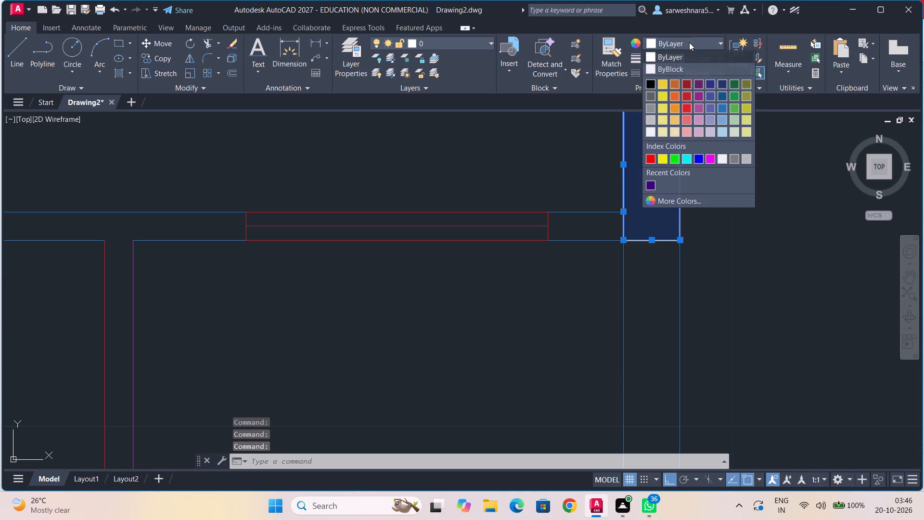
{"action": "left_click", "coordinate": [724, 106]}
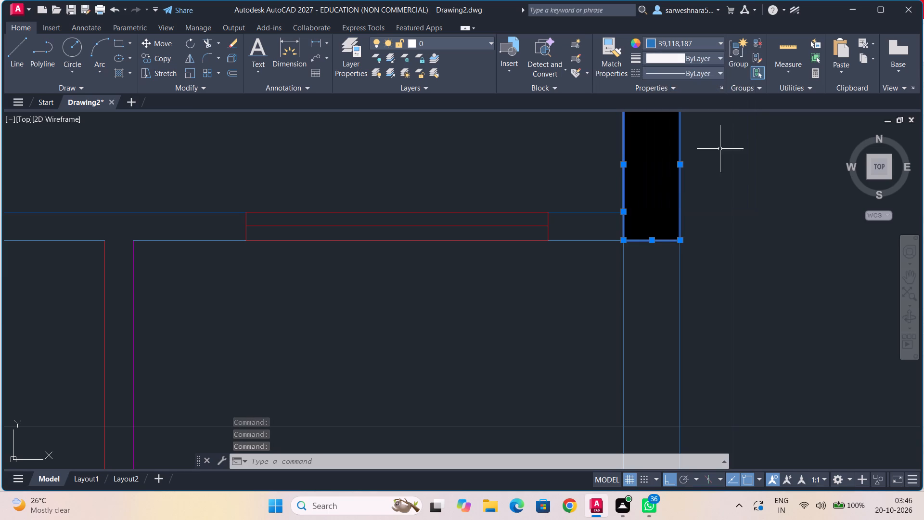
{"action": "key", "text": "Escape"}
Break the upper wall line of the white room above the staircase at both ends of its window.
{"action": "scroll", "coordinate": [718, 184], "scroll_direction": "down", "scroll_amount": 3}
{"action": "middle_click_drag", "start_coordinate": [720, 180], "coordinate": [720, 206]}
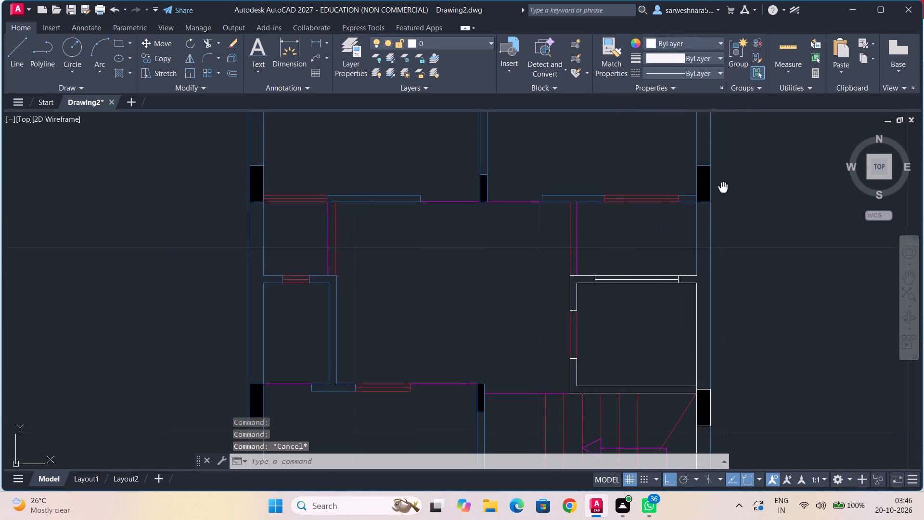
{"action": "middle_click_drag", "start_coordinate": [720, 206], "coordinate": [707, 247]}
{"action": "scroll", "coordinate": [693, 244], "scroll_direction": "down", "scroll_amount": 1}
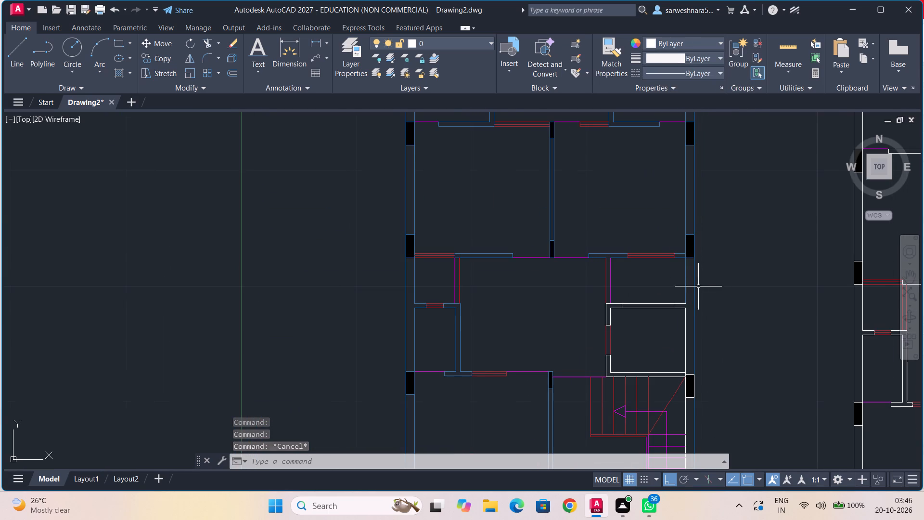
{"action": "scroll", "coordinate": [650, 273], "scroll_direction": "up", "scroll_amount": 2}
{"action": "middle_click_drag", "start_coordinate": [650, 273], "coordinate": [635, 195]}
{"action": "middle_click_drag", "start_coordinate": [623, 251], "coordinate": [620, 239]}
{"action": "scroll", "coordinate": [620, 249], "scroll_direction": "up", "scroll_amount": 1}
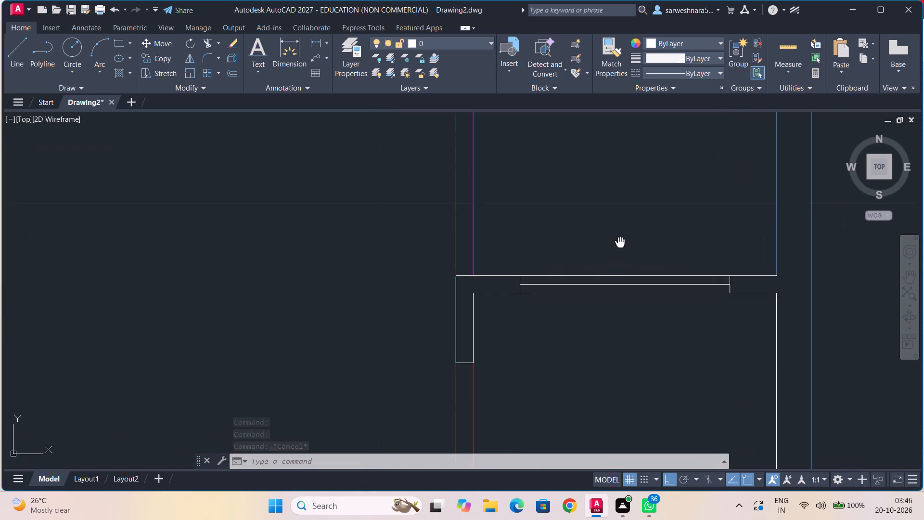
{"action": "middle_click_drag", "start_coordinate": [620, 239], "coordinate": [621, 234]}
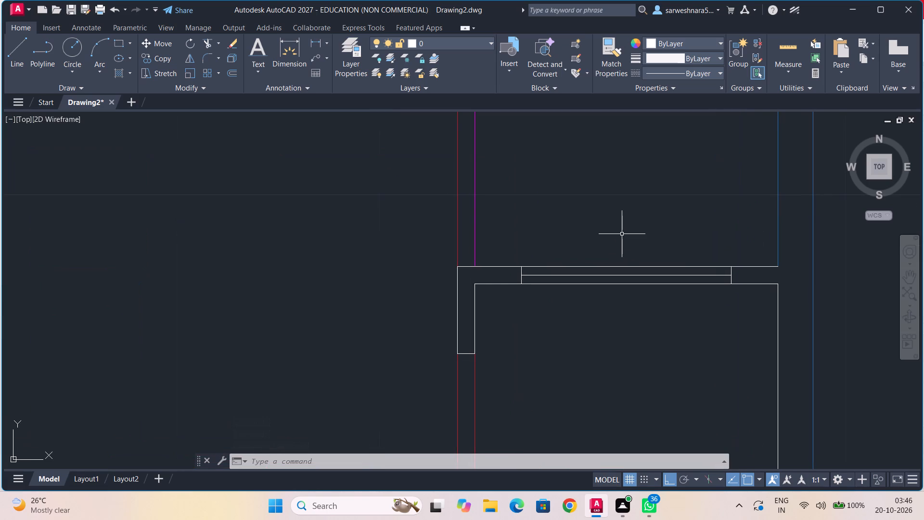
{"action": "scroll", "coordinate": [645, 218], "scroll_direction": "down", "scroll_amount": 1}
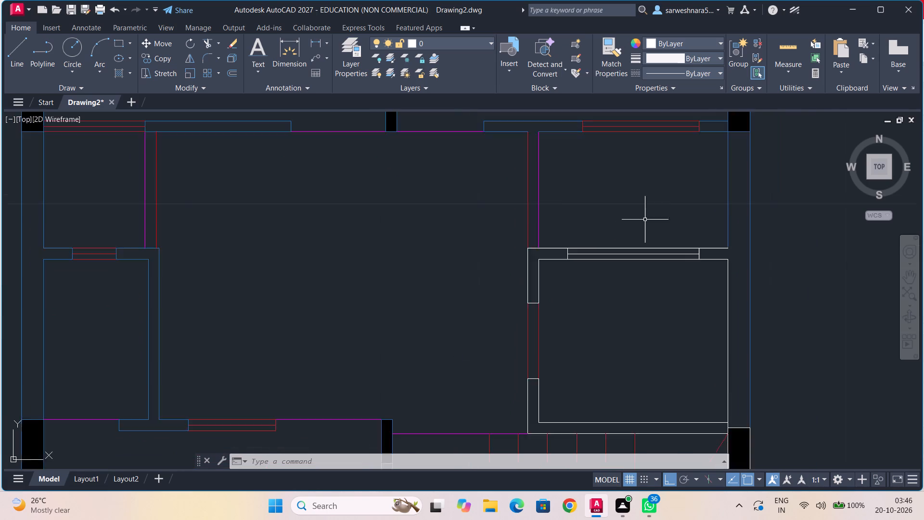
{"action": "scroll", "coordinate": [645, 220], "scroll_direction": "down", "scroll_amount": 2}
{"action": "middle_click_drag", "start_coordinate": [643, 239], "coordinate": [635, 253]}
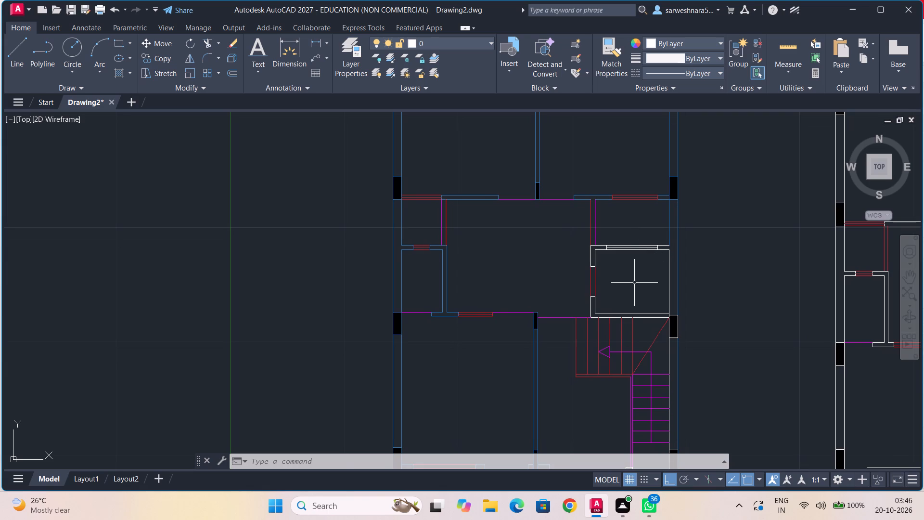
{"action": "scroll", "coordinate": [634, 283], "scroll_direction": "up", "scroll_amount": 4}
{"action": "middle_click_drag", "start_coordinate": [632, 281], "coordinate": [622, 331]}
{"action": "scroll", "coordinate": [626, 324], "scroll_direction": "down", "scroll_amount": 1}
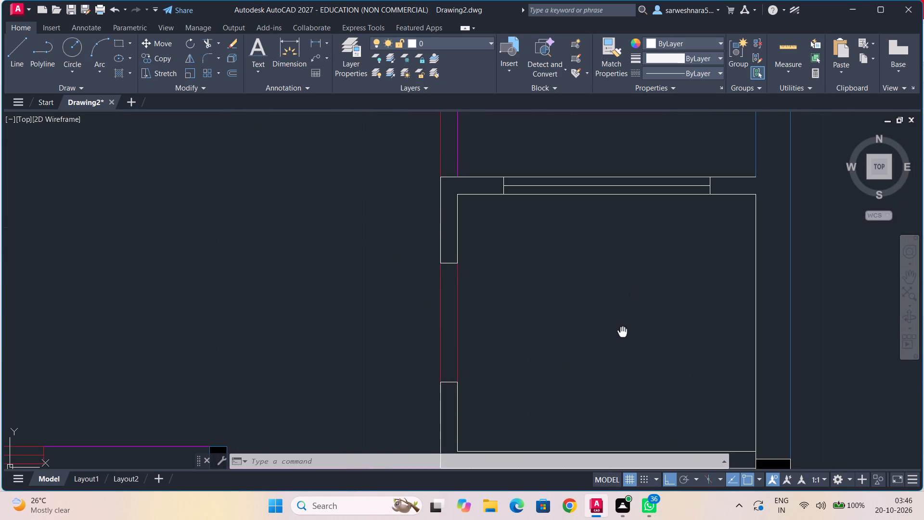
{"action": "middle_click_drag", "start_coordinate": [609, 242], "coordinate": [607, 279]}
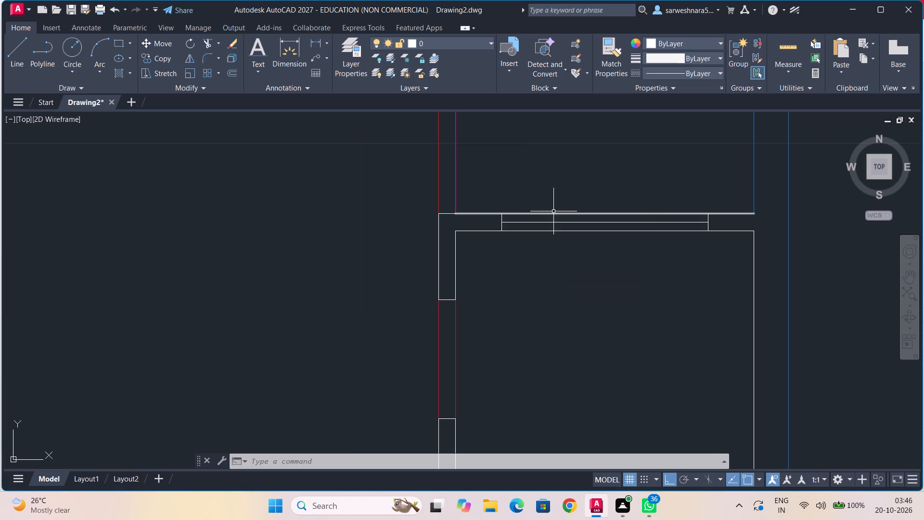
{"action": "type", "text": "bre"}
{"action": "left_click", "coordinate": [596, 249]}
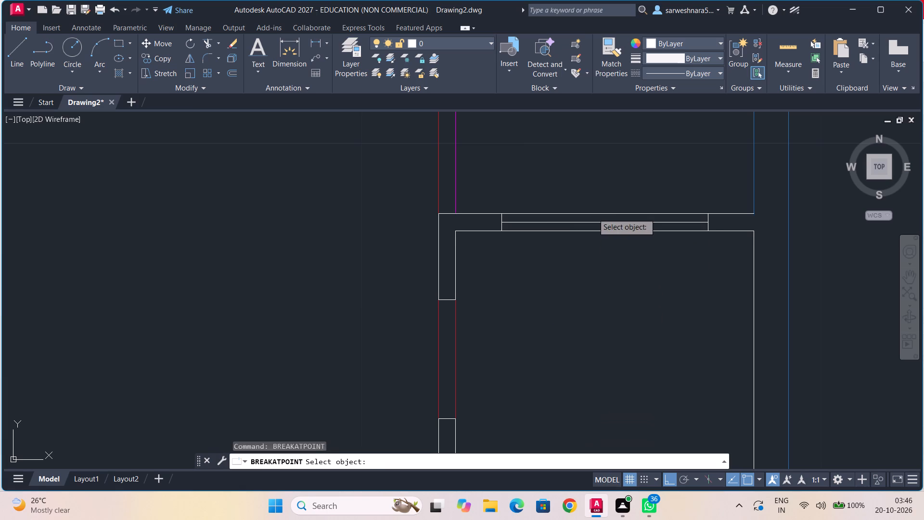
{"action": "left_click", "coordinate": [593, 213]}
{"action": "left_click", "coordinate": [501, 214]}
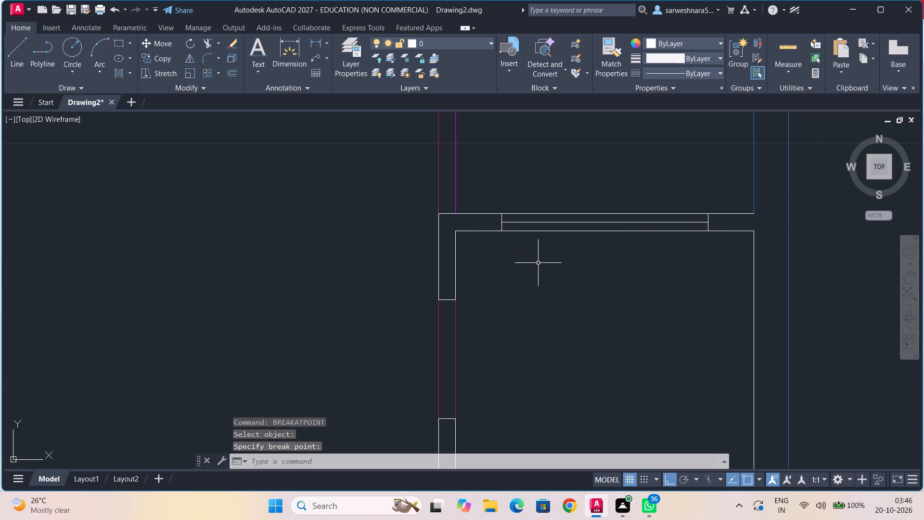
{"action": "type", "text": "bre"}
{"action": "left_click", "coordinate": [590, 287]}
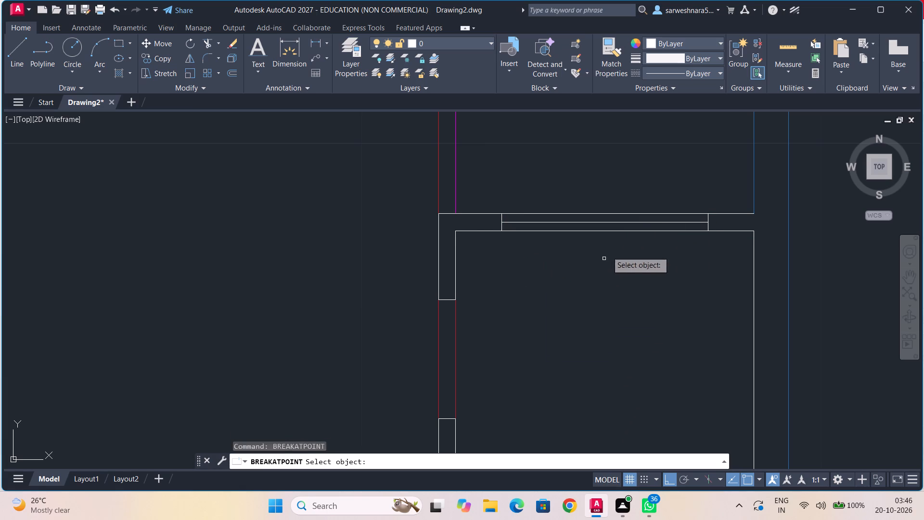
{"action": "left_click", "coordinate": [614, 213]}
{"action": "left_click", "coordinate": [709, 215]}
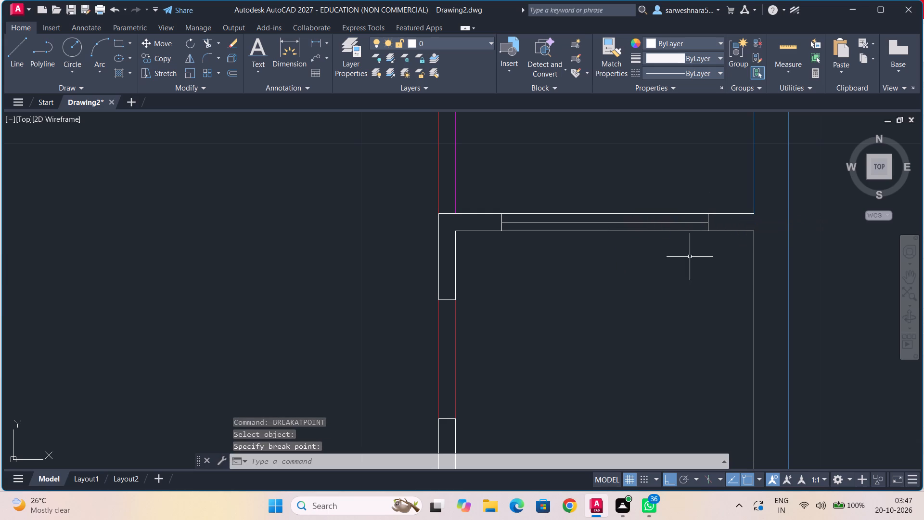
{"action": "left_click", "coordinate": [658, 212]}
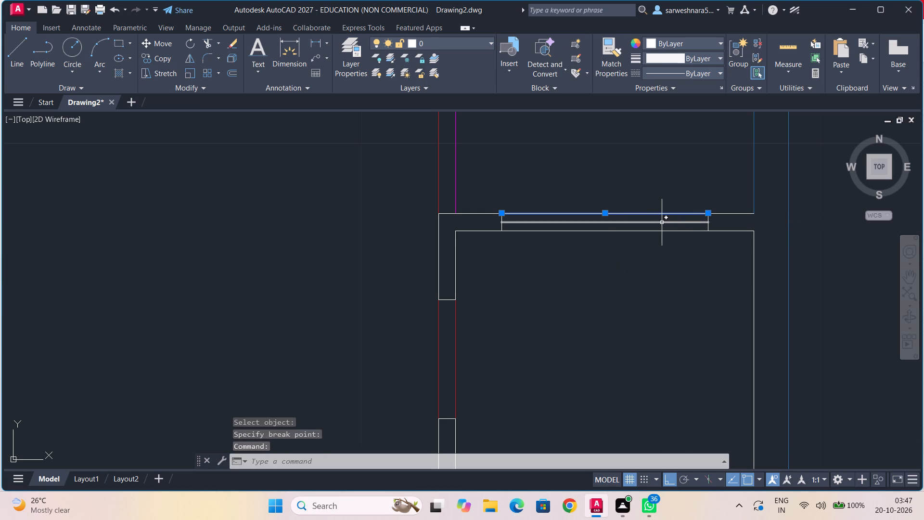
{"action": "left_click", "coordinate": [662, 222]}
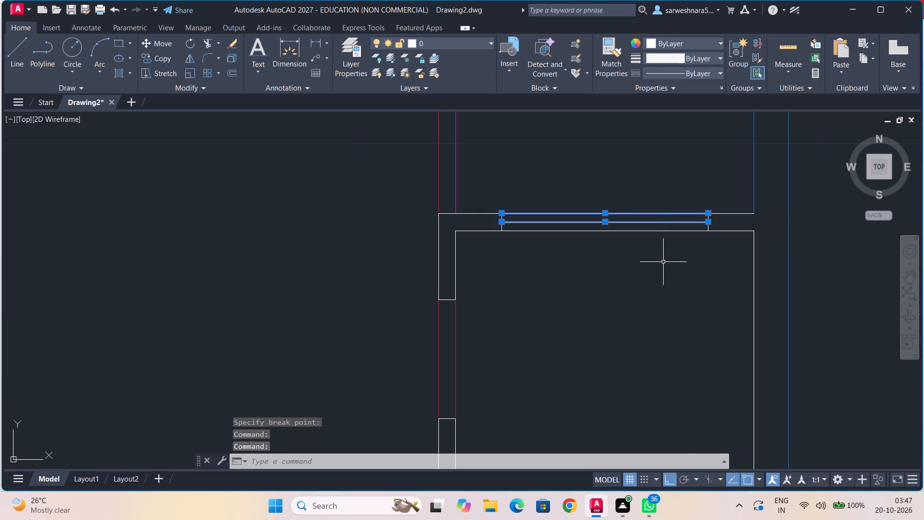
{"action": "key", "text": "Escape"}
Break the lower wall line at both ends of the window in the white room above the staircase.
{"action": "type", "text": "bre"}
{"action": "left_click", "coordinate": [691, 252]}
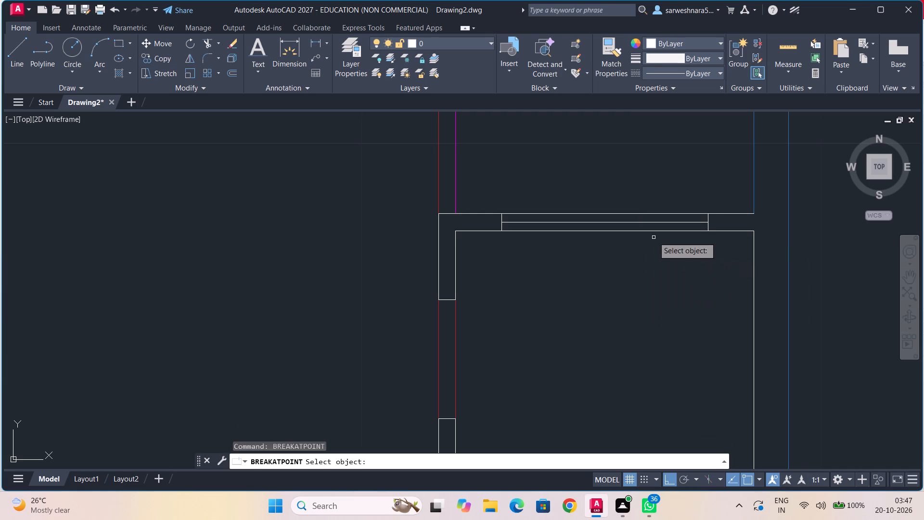
{"action": "left_click", "coordinate": [651, 231]}
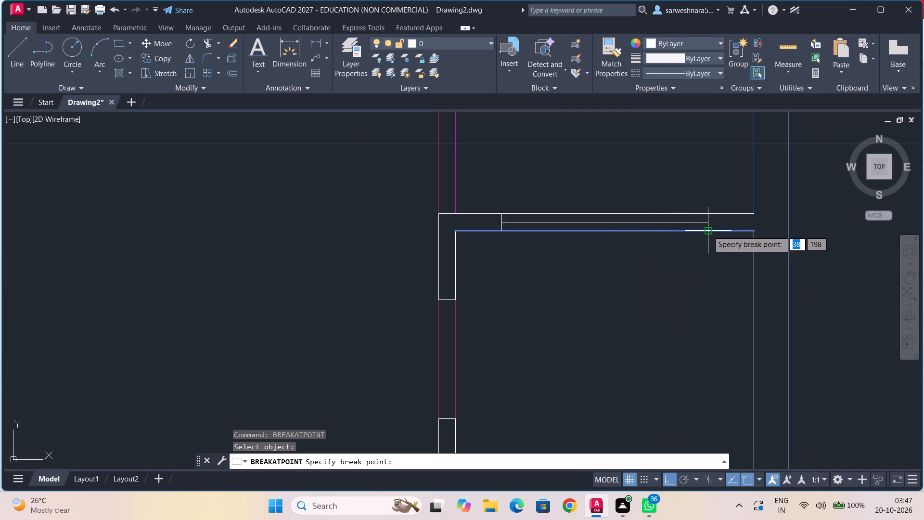
{"action": "left_click", "coordinate": [708, 231]}
{"action": "type", "text": "bre"}
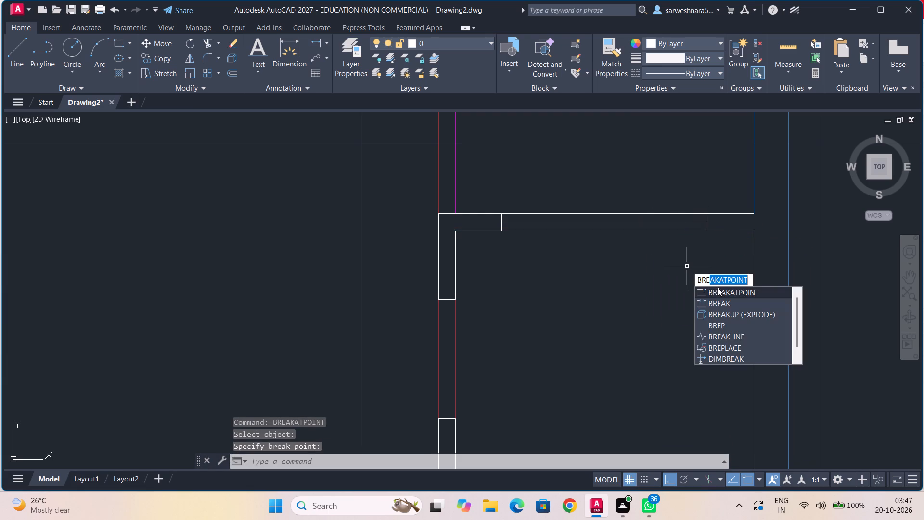
{"action": "left_click", "coordinate": [719, 288]}
{"action": "left_click", "coordinate": [555, 232]}
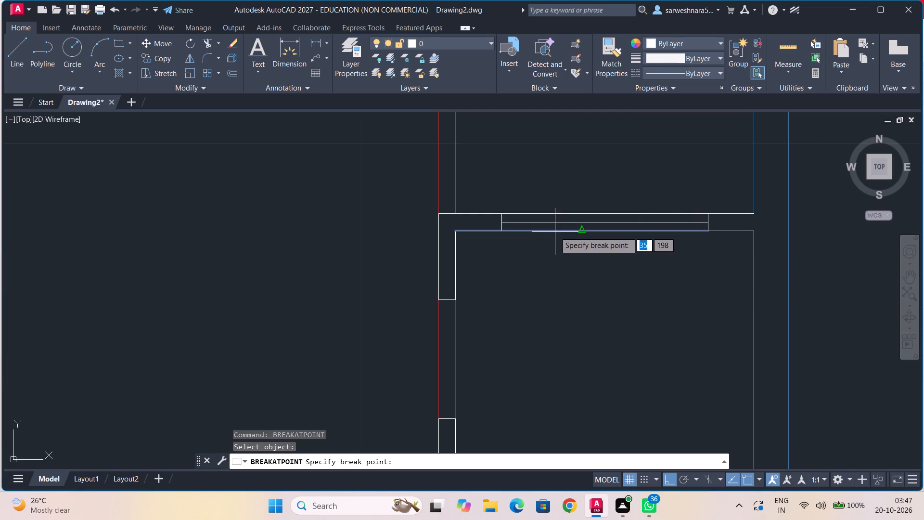
{"action": "left_click", "coordinate": [503, 231]}
Recolour the three window lines in that room's upper wall to red.
{"action": "left_click", "coordinate": [527, 230]}
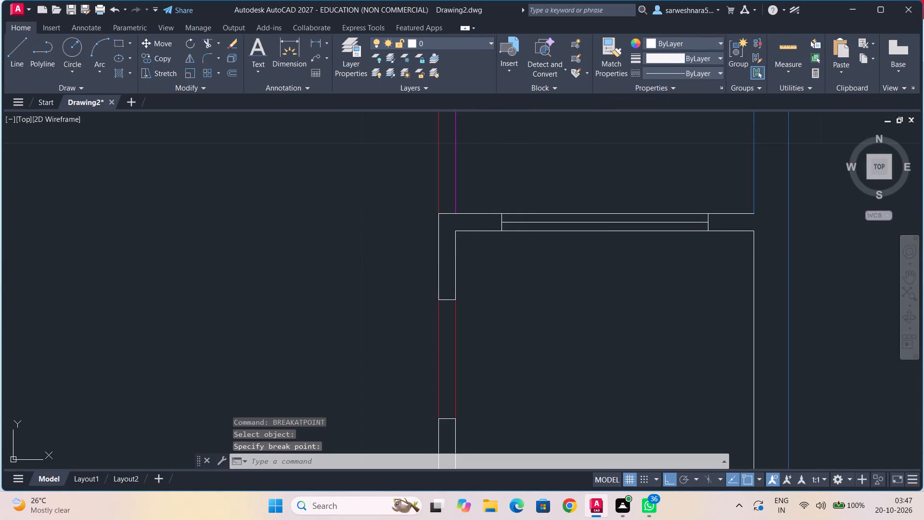
{"action": "left_click", "coordinate": [529, 222]}
{"action": "left_click", "coordinate": [533, 212]}
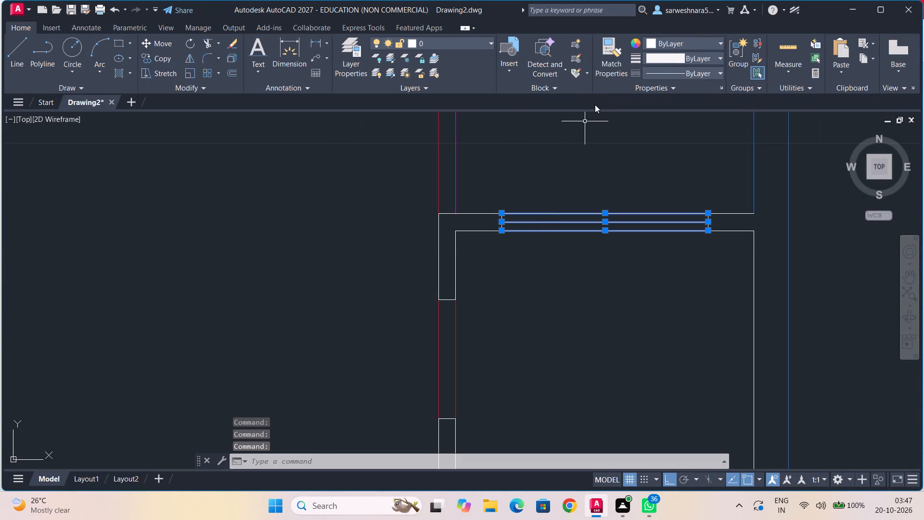
{"action": "left_click", "coordinate": [706, 51]}
{"action": "left_click", "coordinate": [705, 50]}
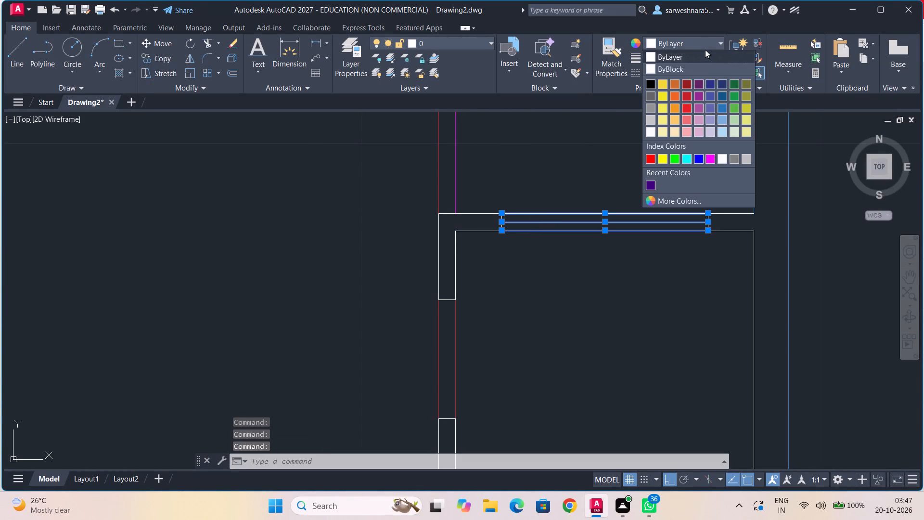
{"action": "left_click", "coordinate": [689, 106]}
{"action": "key", "text": "Escape"}
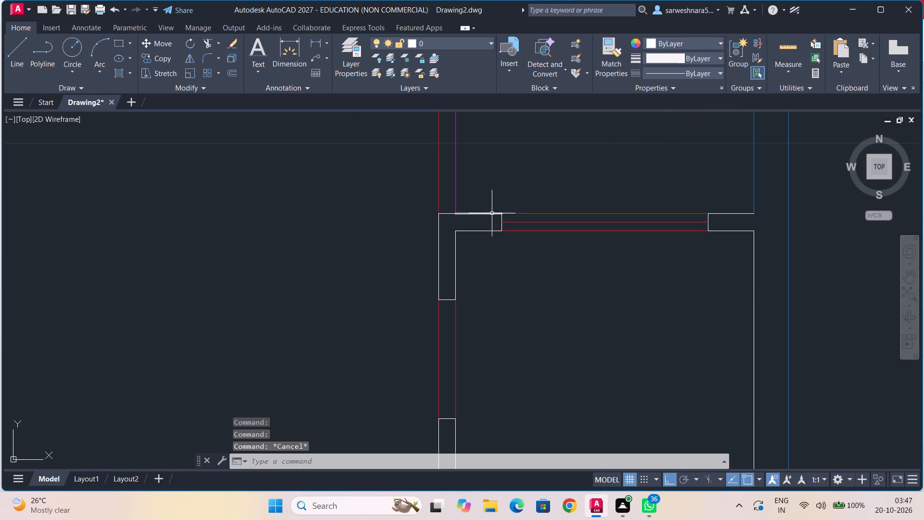
Recolour the white wall outlines of the room above the staircase, around its red window and side opening, to blue 39,118,187.
{"action": "left_click", "coordinate": [492, 213]}
{"action": "scroll", "coordinate": [502, 220], "scroll_direction": "up", "scroll_amount": 2}
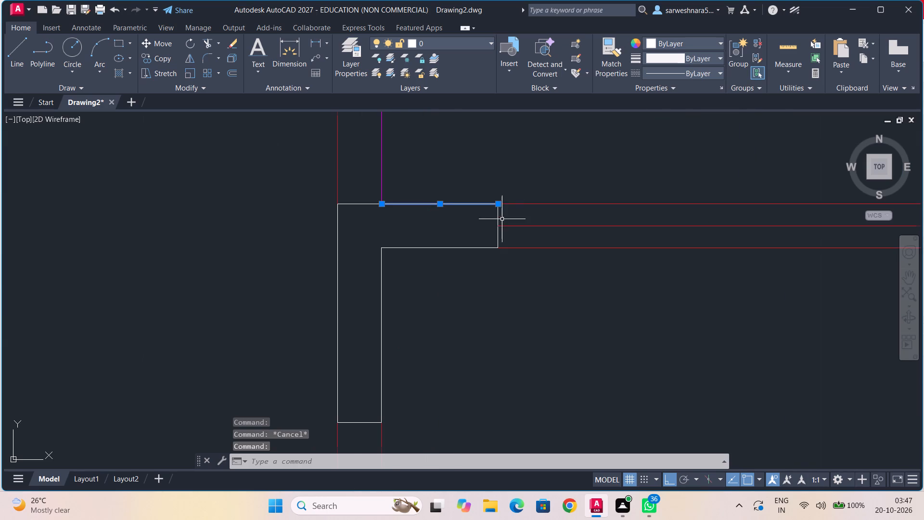
{"action": "left_click", "coordinate": [499, 217]}
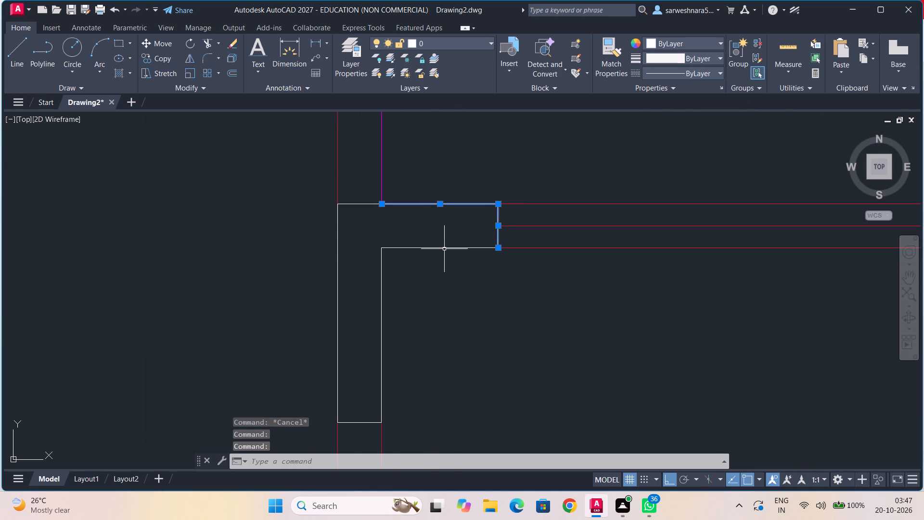
{"action": "left_click", "coordinate": [444, 247]}
{"action": "left_click", "coordinate": [338, 222]}
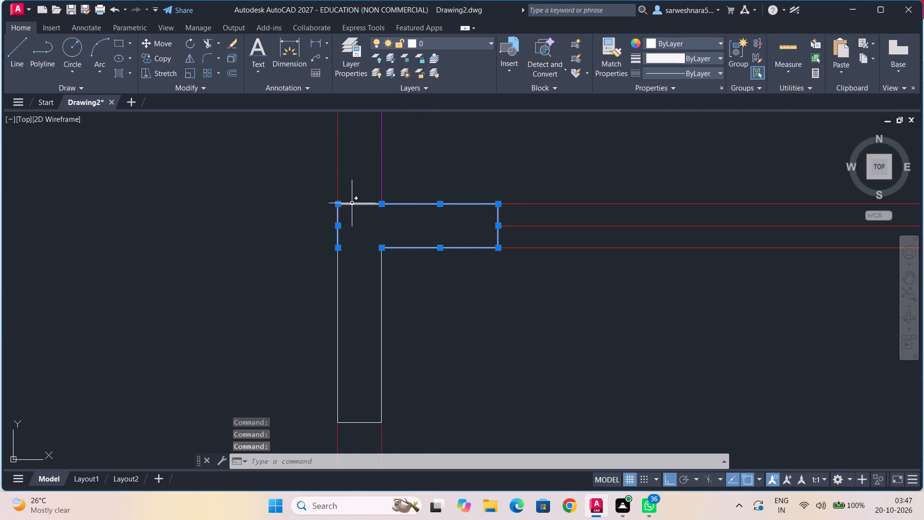
{"action": "left_click", "coordinate": [354, 203]}
{"action": "left_click", "coordinate": [336, 269]}
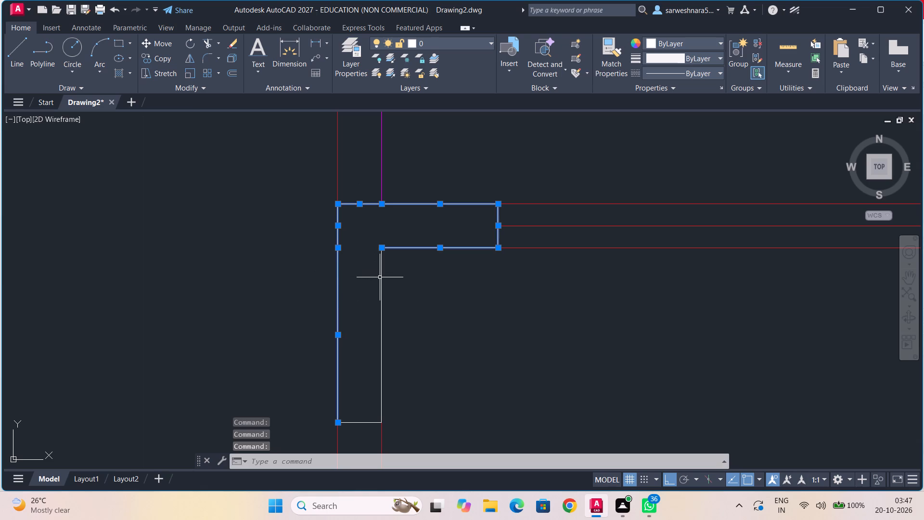
{"action": "left_click", "coordinate": [381, 277]}
{"action": "middle_click_drag", "start_coordinate": [404, 319], "coordinate": [471, 195]}
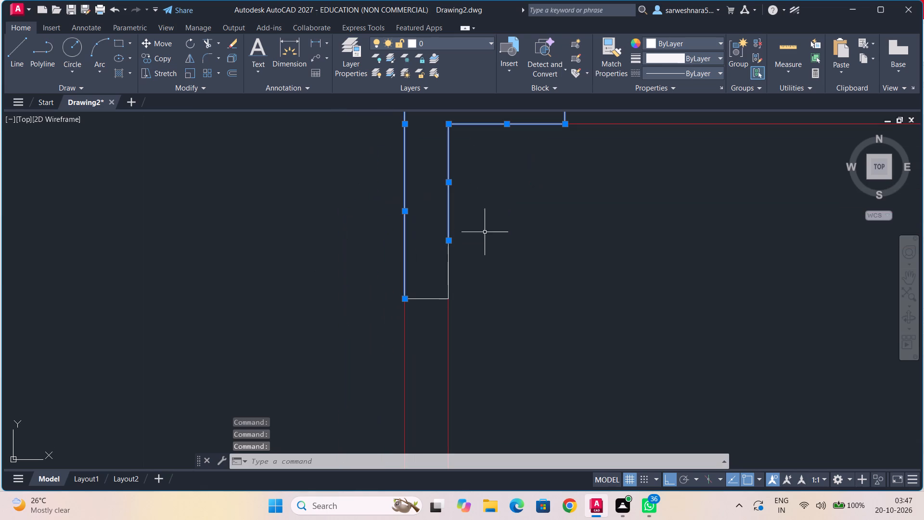
{"action": "left_click", "coordinate": [449, 264]}
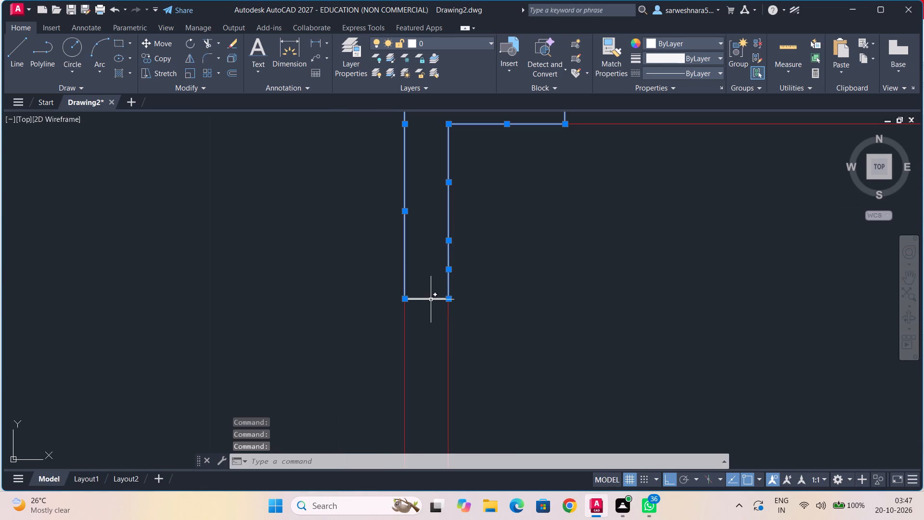
{"action": "left_click", "coordinate": [431, 299]}
{"action": "scroll", "coordinate": [547, 273], "scroll_direction": "down", "scroll_amount": 2}
{"action": "middle_click_drag", "start_coordinate": [619, 277], "coordinate": [409, 295]}
{"action": "scroll", "coordinate": [543, 257], "scroll_direction": "up", "scroll_amount": 1}
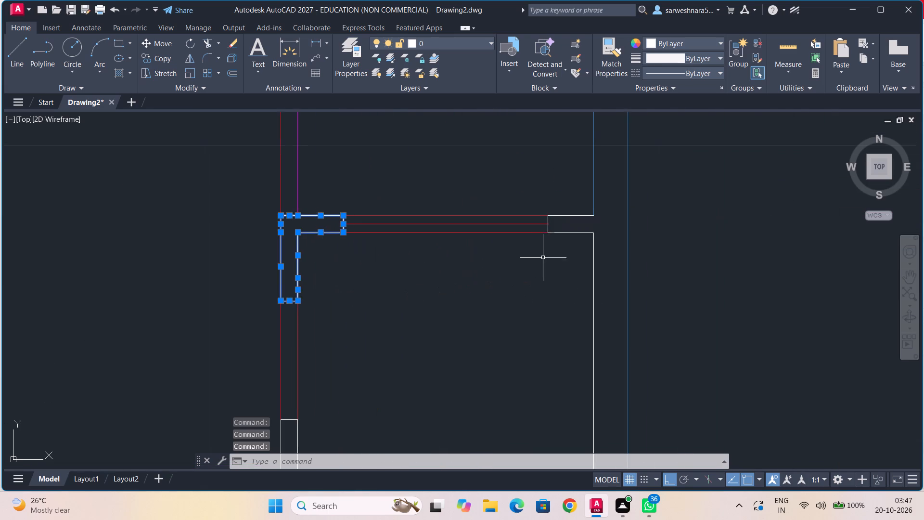
{"action": "scroll", "coordinate": [543, 257], "scroll_direction": "up", "scroll_amount": 1}
{"action": "middle_click_drag", "start_coordinate": [563, 250], "coordinate": [496, 328]}
{"action": "left_click", "coordinate": [526, 233]}
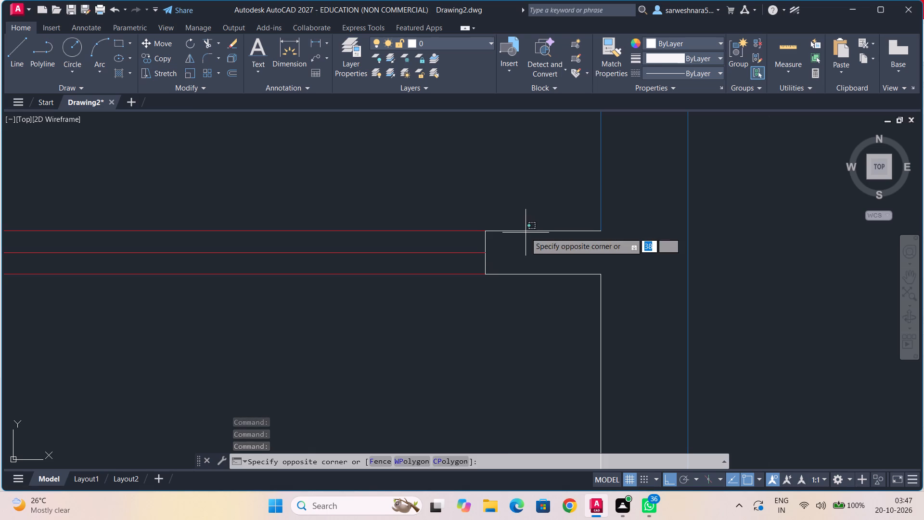
{"action": "left_click", "coordinate": [526, 231]}
{"action": "left_click", "coordinate": [526, 230]}
{"action": "left_click", "coordinate": [530, 232]}
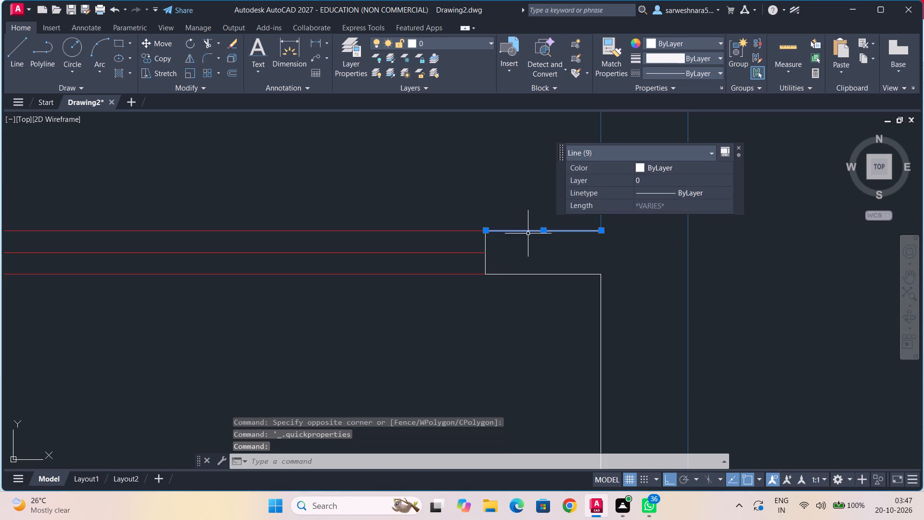
{"action": "left_click", "coordinate": [487, 242]}
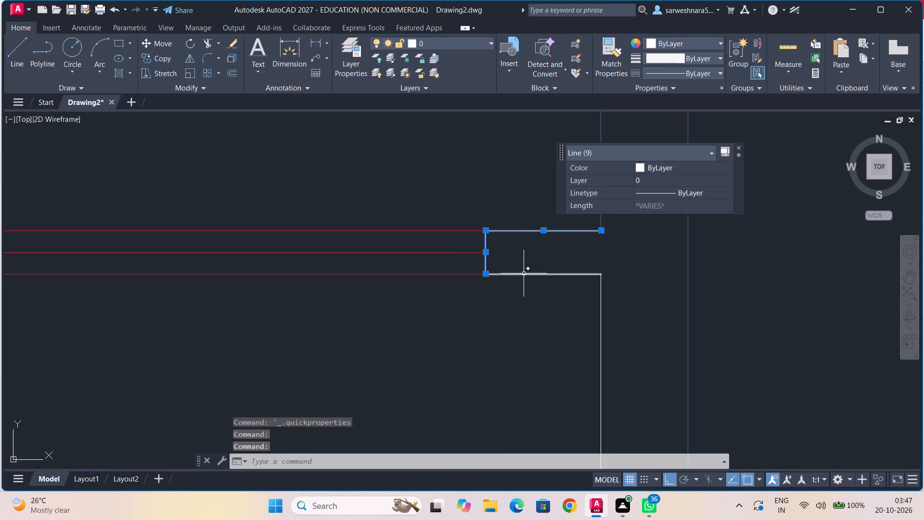
{"action": "left_click", "coordinate": [524, 275]}
{"action": "left_click", "coordinate": [601, 303]}
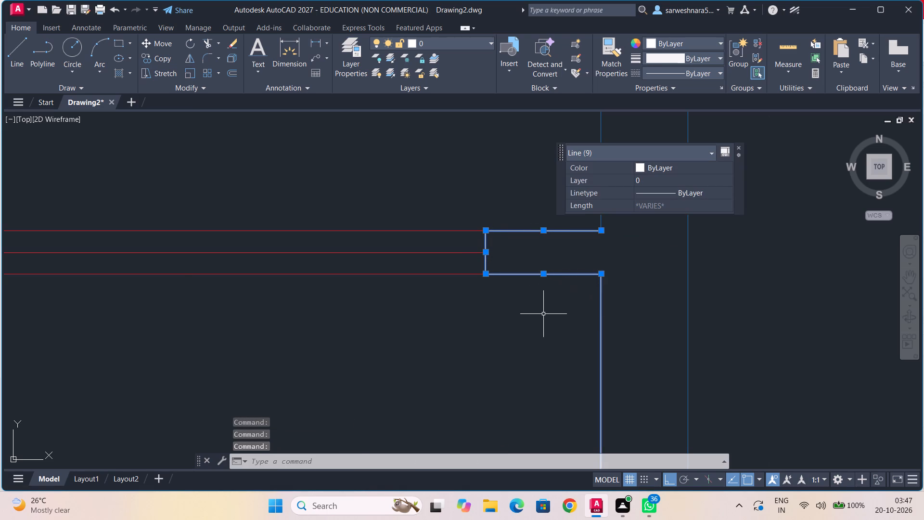
{"action": "scroll", "coordinate": [541, 315], "scroll_direction": "down", "scroll_amount": 3}
{"action": "middle_click_drag", "start_coordinate": [526, 337], "coordinate": [576, 155]}
{"action": "middle_click_drag", "start_coordinate": [565, 224], "coordinate": [567, 202]}
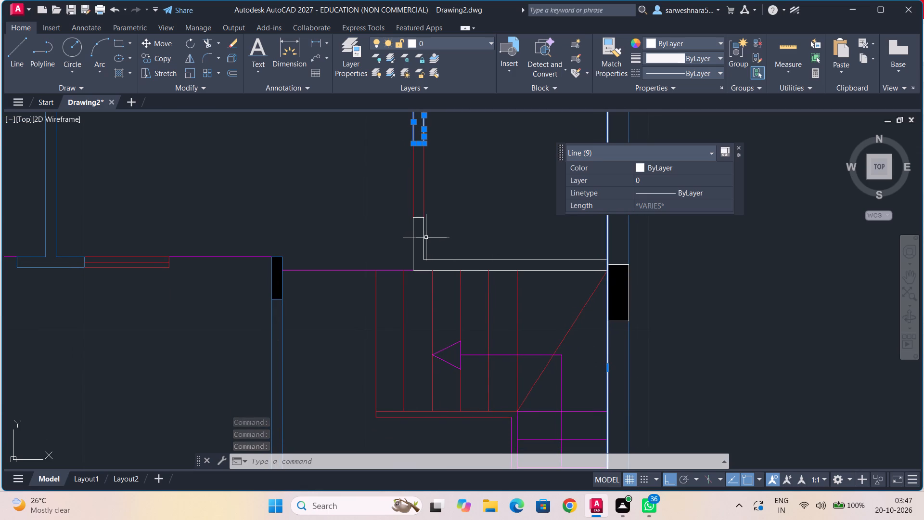
{"action": "left_click", "coordinate": [423, 237]}
{"action": "scroll", "coordinate": [424, 234], "scroll_direction": "up", "scroll_amount": 3}
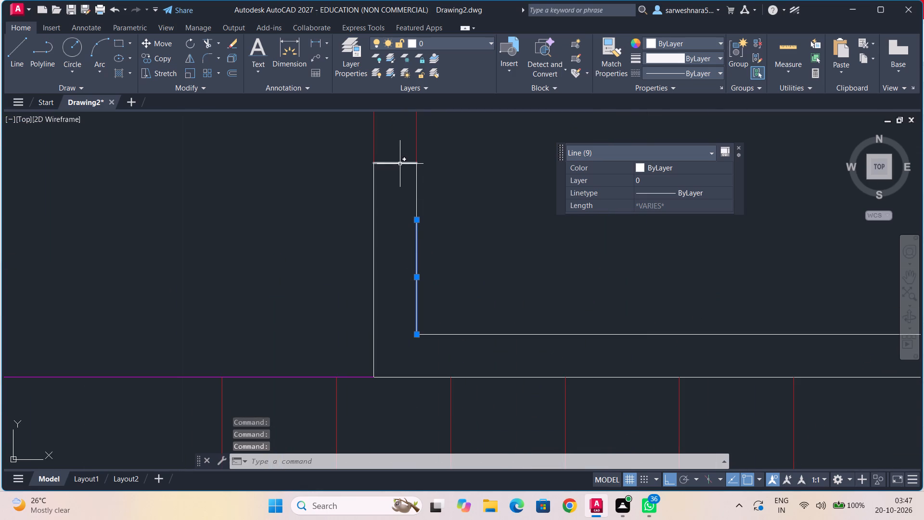
{"action": "left_click", "coordinate": [400, 162]}
{"action": "left_click", "coordinate": [416, 185]}
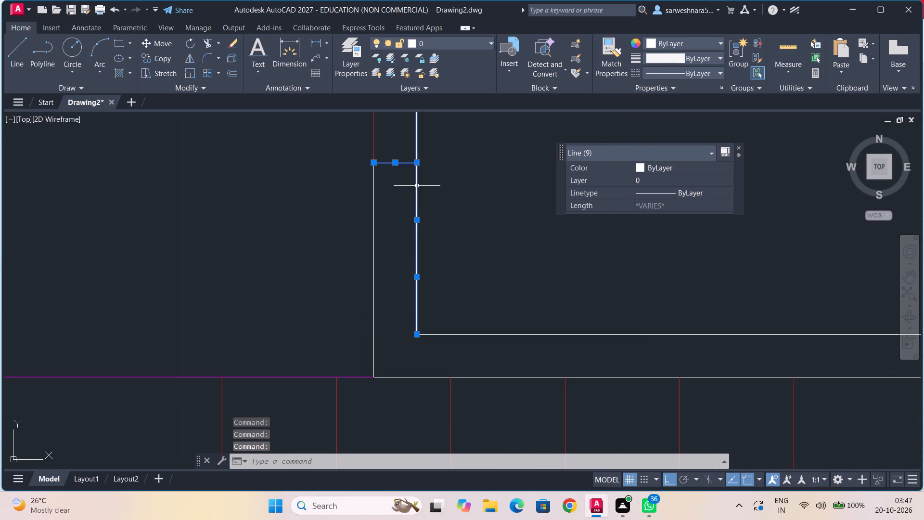
{"action": "left_click", "coordinate": [373, 195]}
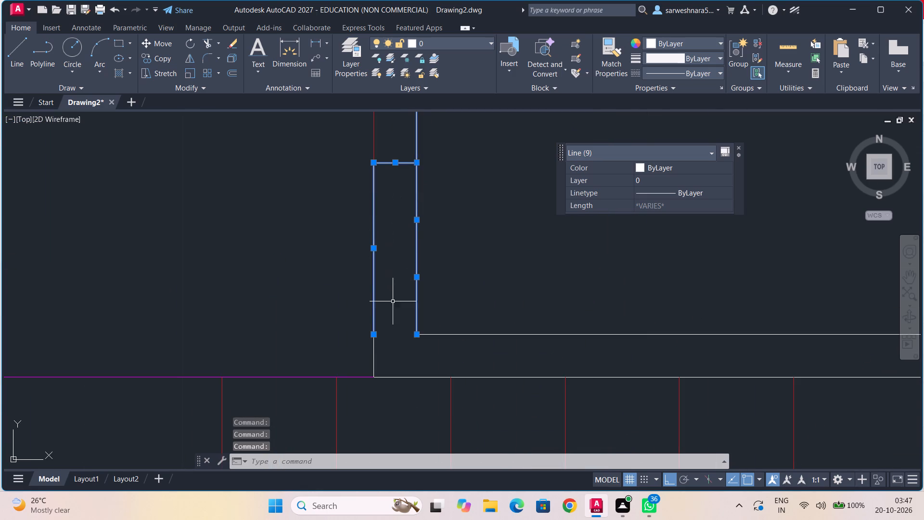
{"action": "left_click", "coordinate": [372, 352]}
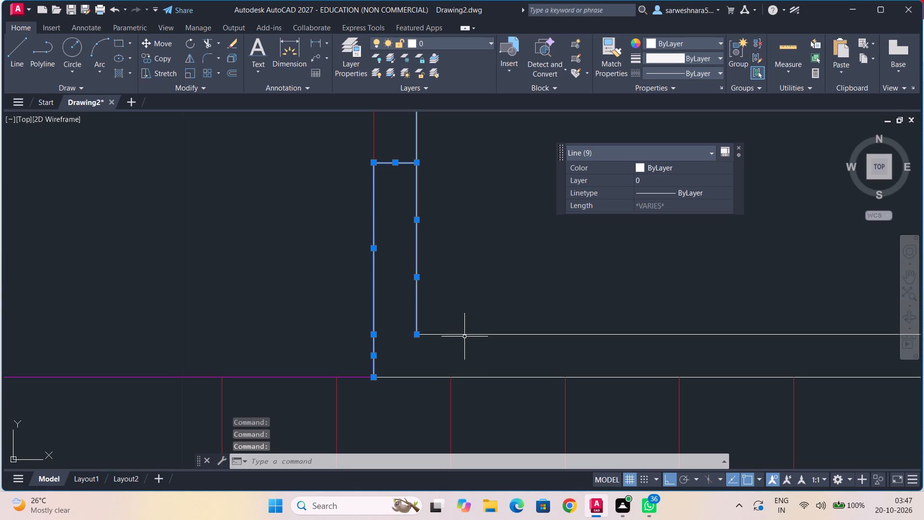
{"action": "left_click", "coordinate": [472, 333]}
{"action": "left_click", "coordinate": [428, 377]}
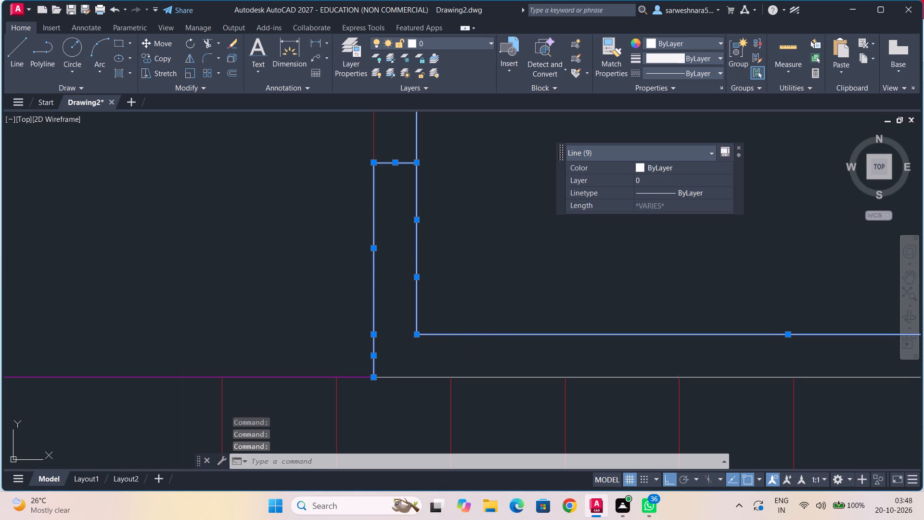
{"action": "scroll", "coordinate": [612, 264], "scroll_direction": "down", "scroll_amount": 2}
{"action": "middle_click_drag", "start_coordinate": [590, 270], "coordinate": [536, 300]}
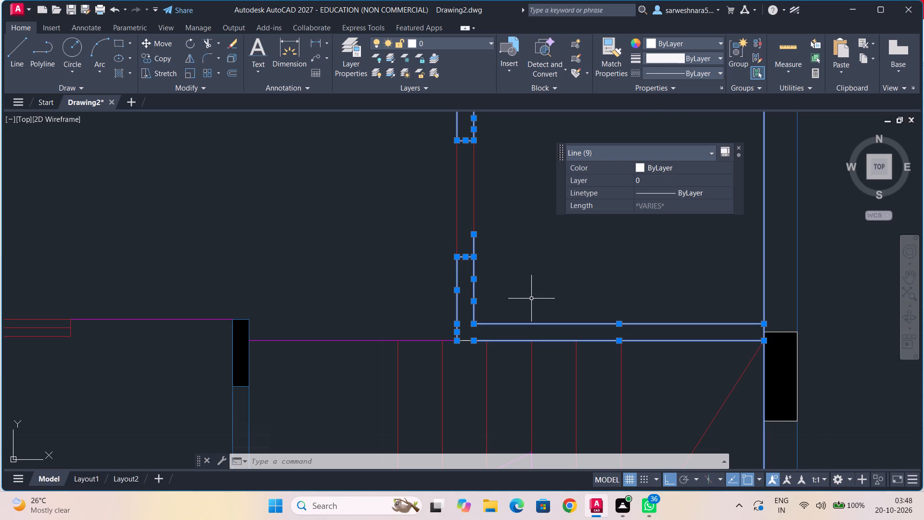
{"action": "left_click", "coordinate": [723, 39]}
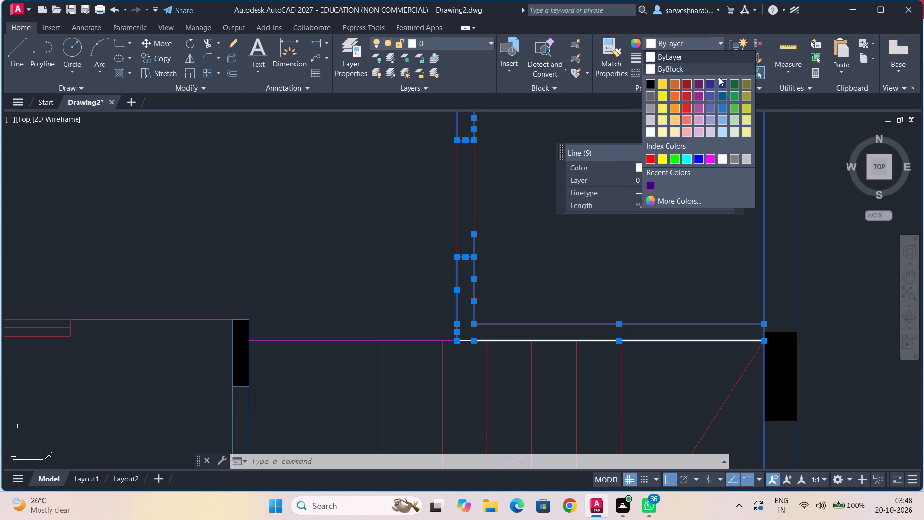
{"action": "left_click", "coordinate": [721, 106]}
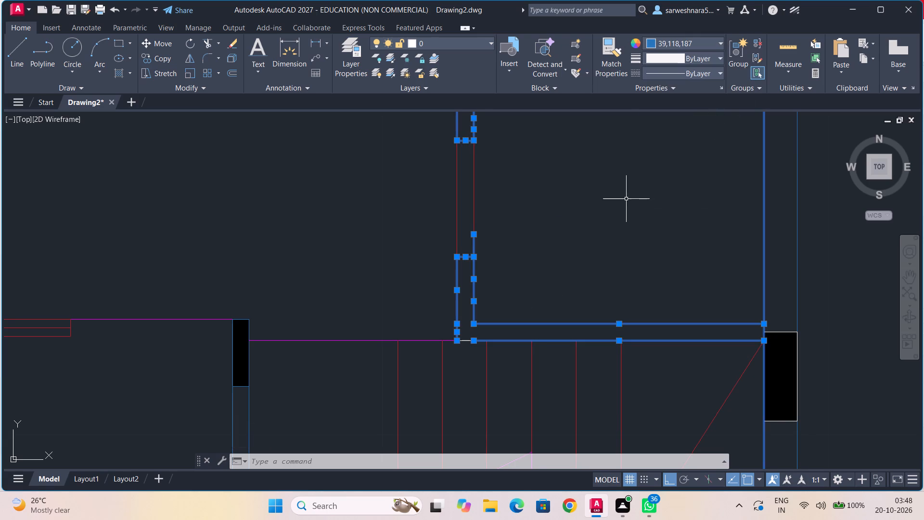
{"action": "key", "text": "Escape"}
Recolour the white outline of the black column on the right outer wall beside the staircase to blue 39,118,187.
{"action": "middle_click_drag", "start_coordinate": [581, 239], "coordinate": [512, 289]}
{"action": "scroll", "coordinate": [512, 289], "scroll_direction": "down", "scroll_amount": 1}
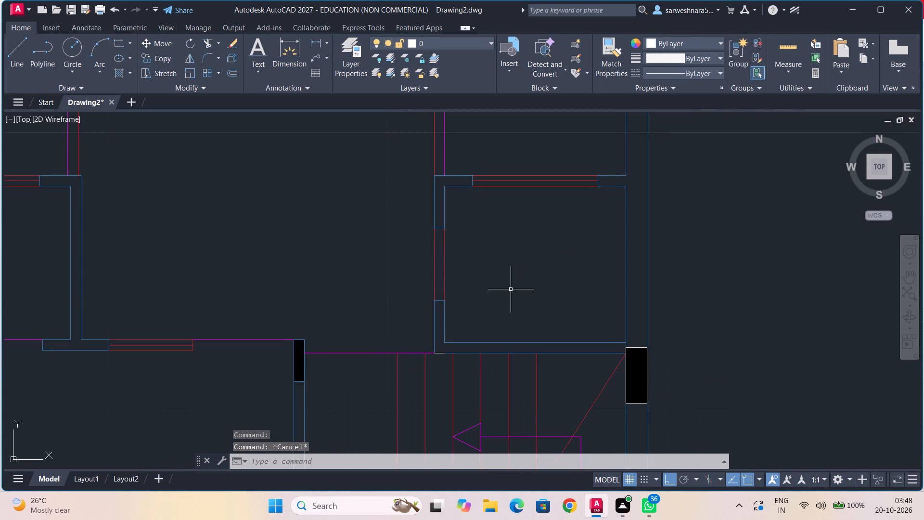
{"action": "middle_click_drag", "start_coordinate": [511, 289], "coordinate": [465, 211]}
{"action": "scroll", "coordinate": [508, 224], "scroll_direction": "up", "scroll_amount": 2}
{"action": "middle_click_drag", "start_coordinate": [508, 224], "coordinate": [438, 143]}
{"action": "middle_click_drag", "start_coordinate": [531, 208], "coordinate": [475, 151]}
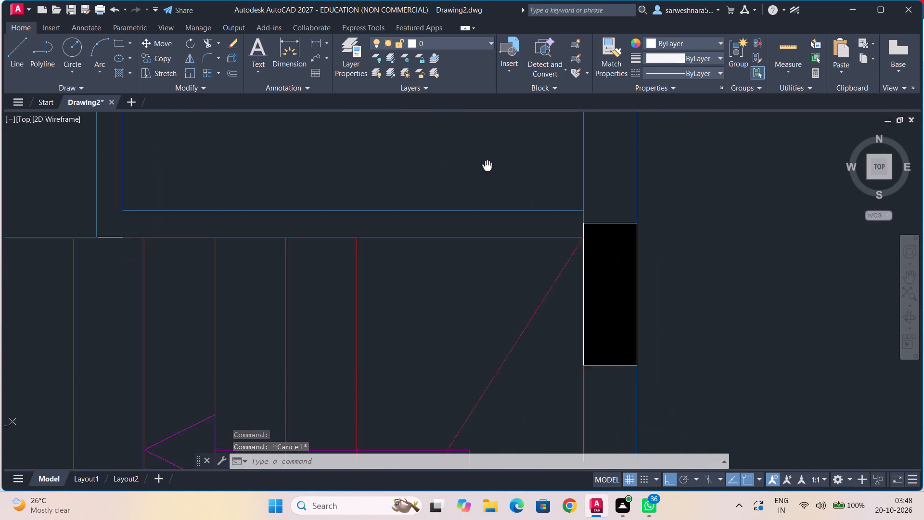
{"action": "middle_click_drag", "start_coordinate": [475, 151], "coordinate": [470, 145]}
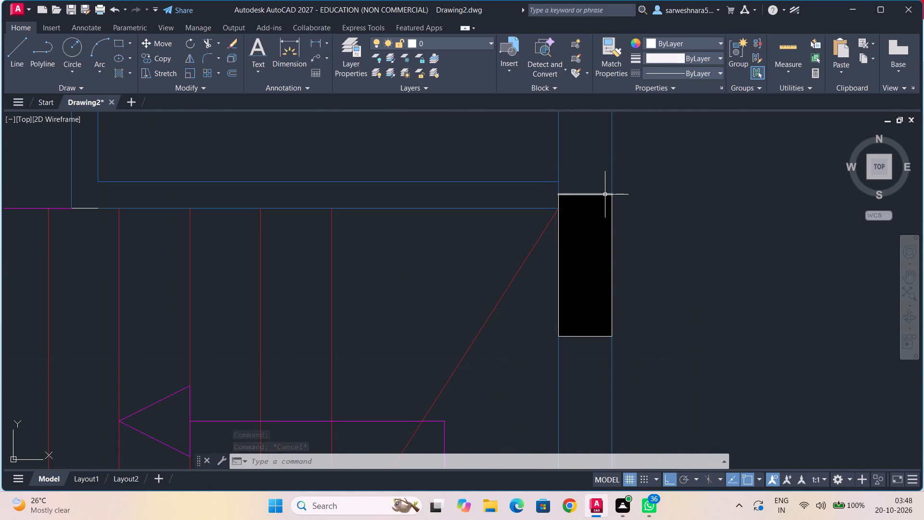
{"action": "left_click", "coordinate": [605, 194]}
{"action": "left_click", "coordinate": [613, 202]}
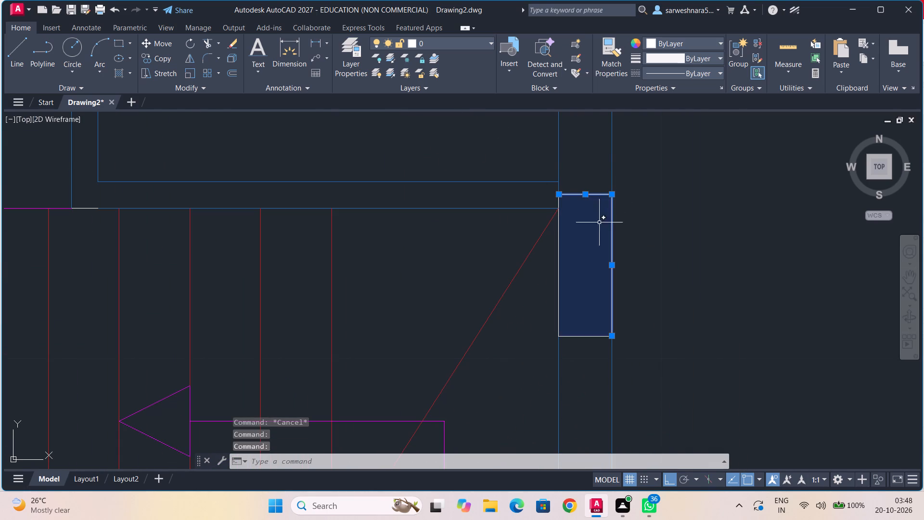
{"action": "left_click", "coordinate": [558, 223]}
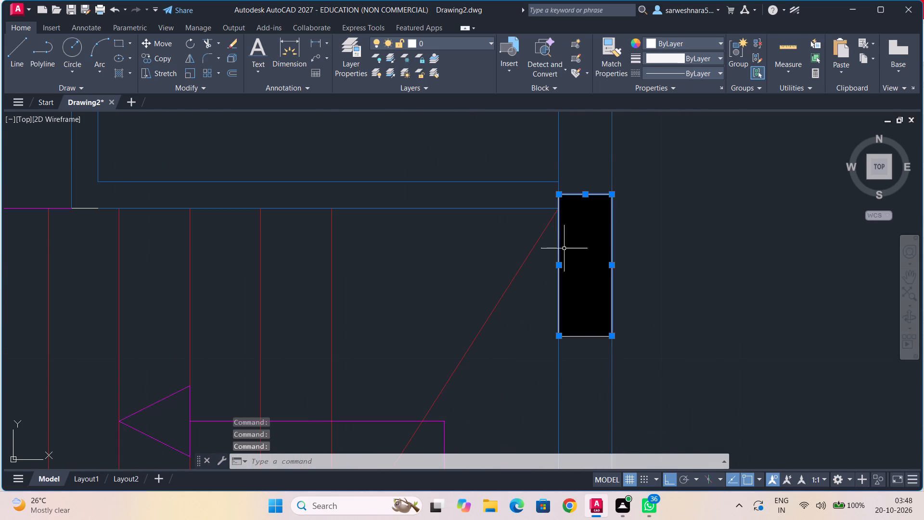
{"action": "left_click", "coordinate": [588, 338]}
{"action": "left_click", "coordinate": [693, 44]}
{"action": "left_click", "coordinate": [720, 105]}
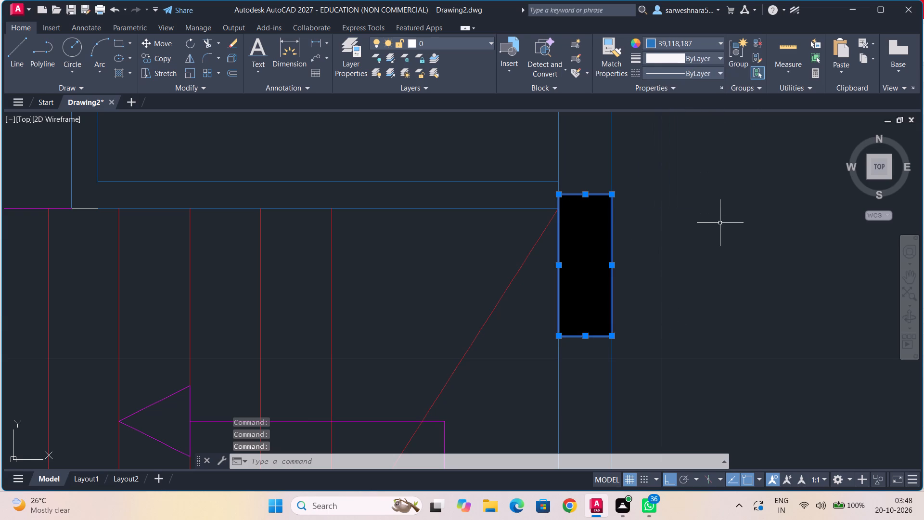
Recolour the white outline of the small pier below the staircase and the adjacent lower corner column's white edges to blue 39,118,187.
{"action": "key", "text": "Escape"}
{"action": "scroll", "coordinate": [660, 272], "scroll_direction": "down", "scroll_amount": 1}
{"action": "middle_click_drag", "start_coordinate": [660, 272], "coordinate": [650, 177]}
{"action": "scroll", "coordinate": [657, 245], "scroll_direction": "down", "scroll_amount": 2}
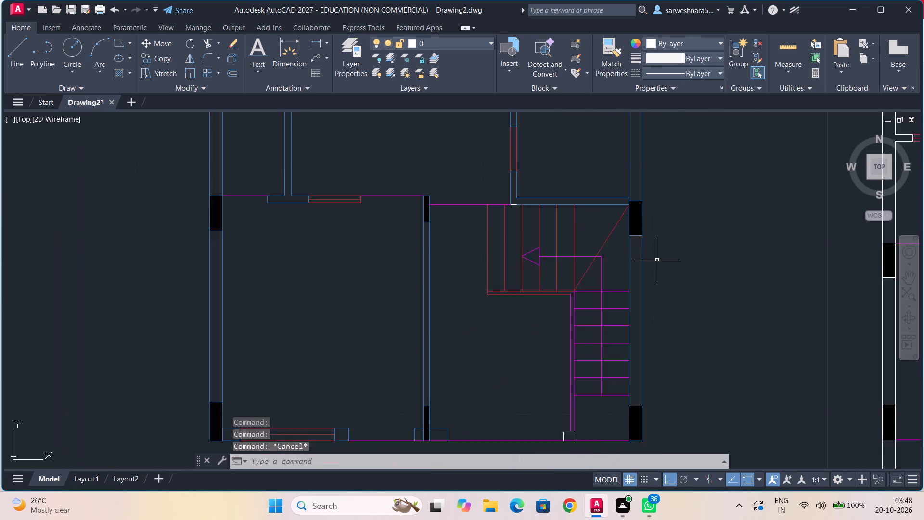
{"action": "scroll", "coordinate": [658, 263], "scroll_direction": "down", "scroll_amount": 1}
{"action": "middle_click_drag", "start_coordinate": [662, 269], "coordinate": [658, 156]}
{"action": "scroll", "coordinate": [590, 233], "scroll_direction": "up", "scroll_amount": 4}
{"action": "middle_click_drag", "start_coordinate": [597, 236], "coordinate": [524, 128]}
{"action": "scroll", "coordinate": [597, 236], "scroll_direction": "up", "scroll_amount": 1}
{"action": "middle_click_drag", "start_coordinate": [559, 304], "coordinate": [488, 171]}
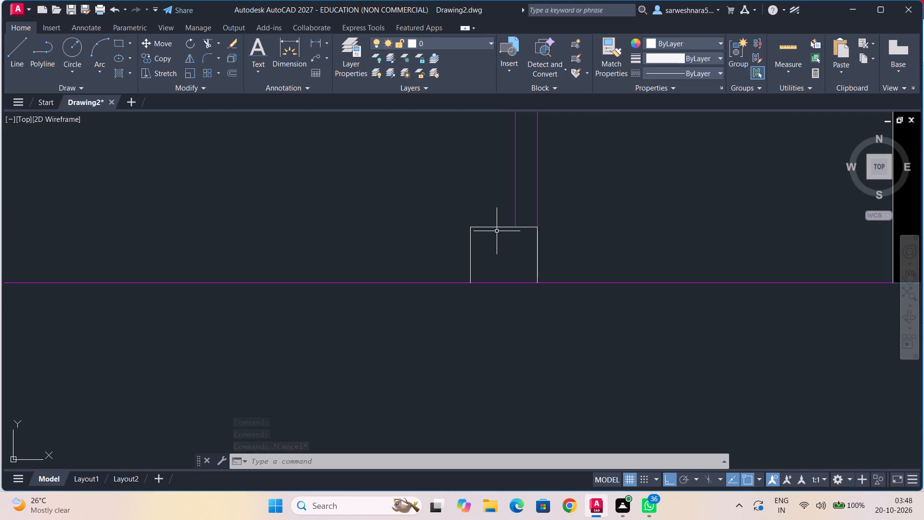
{"action": "left_click", "coordinate": [497, 227]}
{"action": "left_click", "coordinate": [470, 244]}
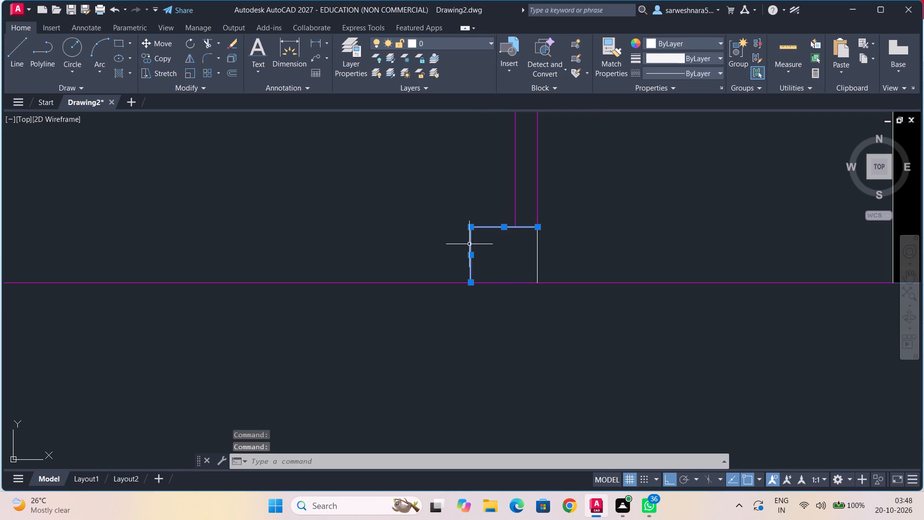
{"action": "left_click", "coordinate": [538, 254]}
{"action": "middle_click_drag", "start_coordinate": [741, 229], "coordinate": [452, 303]}
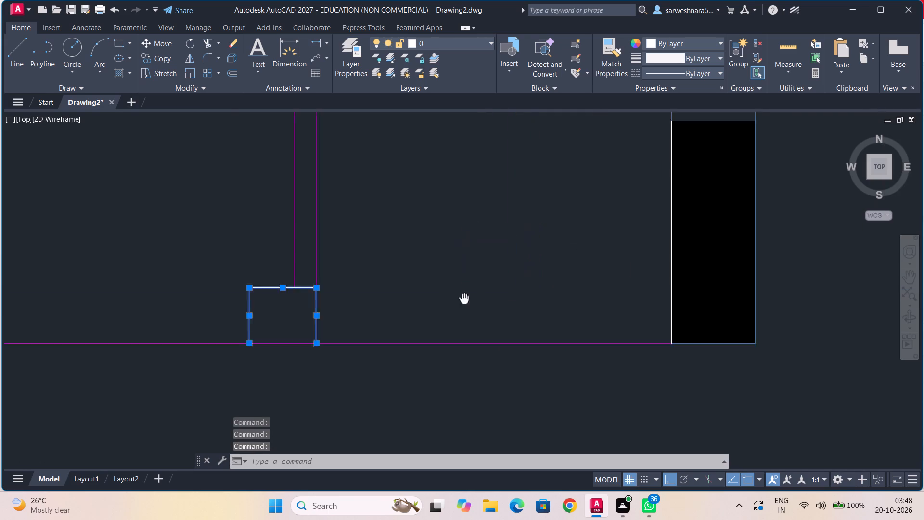
{"action": "middle_click_drag", "start_coordinate": [452, 303], "coordinate": [431, 304]}
{"action": "middle_click_drag", "start_coordinate": [513, 256], "coordinate": [441, 316]}
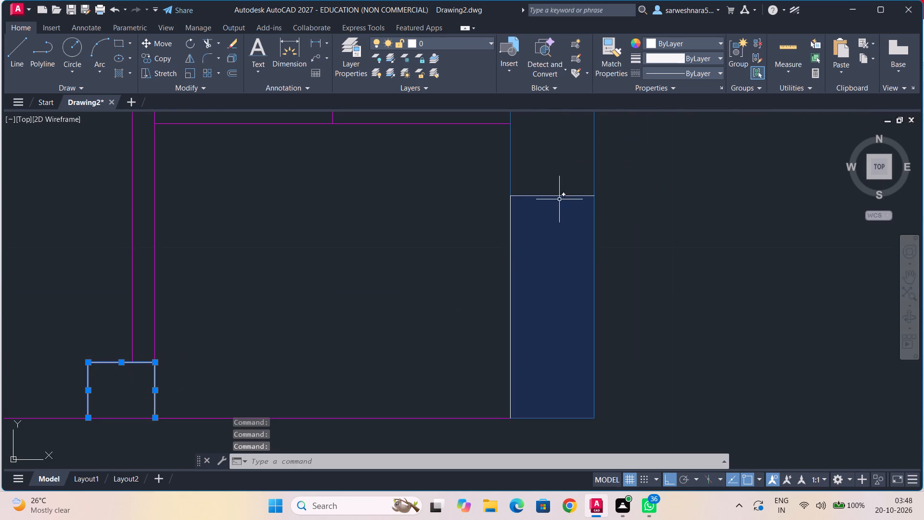
{"action": "left_click", "coordinate": [559, 195]}
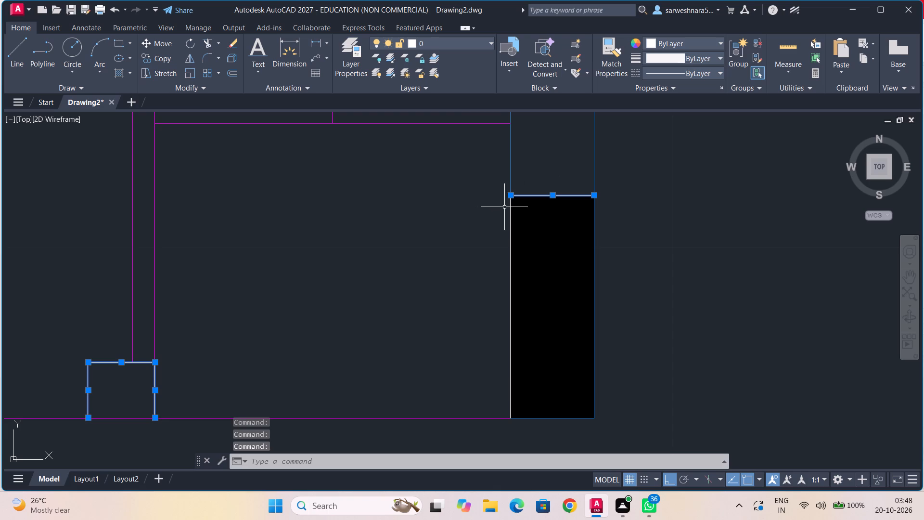
{"action": "left_click", "coordinate": [509, 207]}
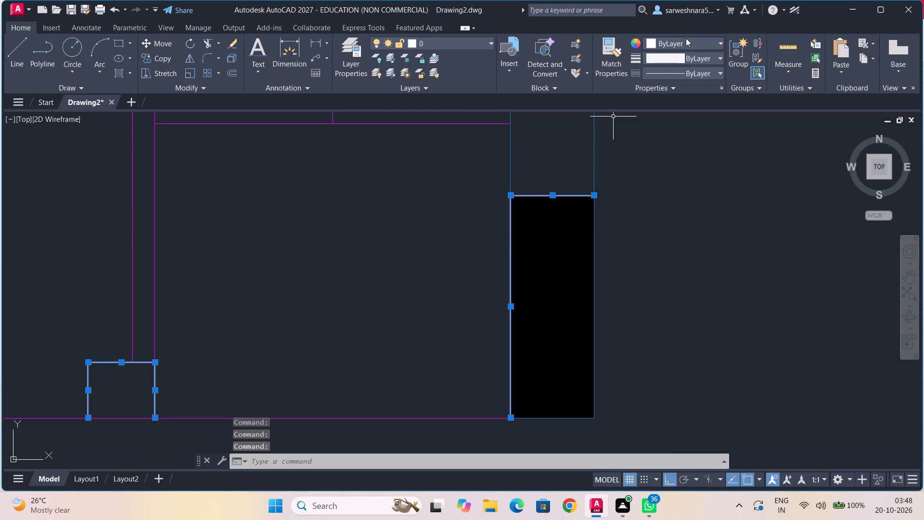
{"action": "left_click", "coordinate": [686, 38]}
{"action": "left_click", "coordinate": [721, 108]}
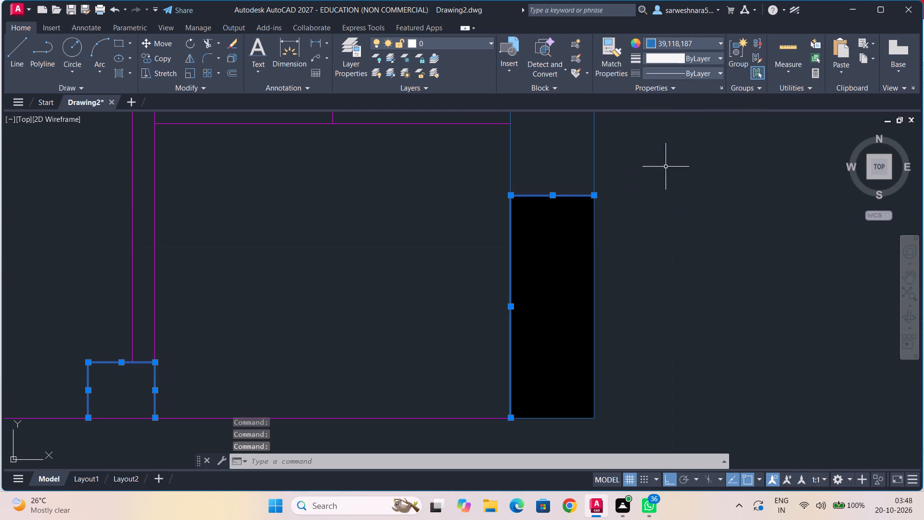
{"action": "key", "text": "Escape"}
Recolour the short white line segment at the wall corner above the staircase to blue 39,118,187.
{"action": "scroll", "coordinate": [629, 206], "scroll_direction": "down", "scroll_amount": 3}
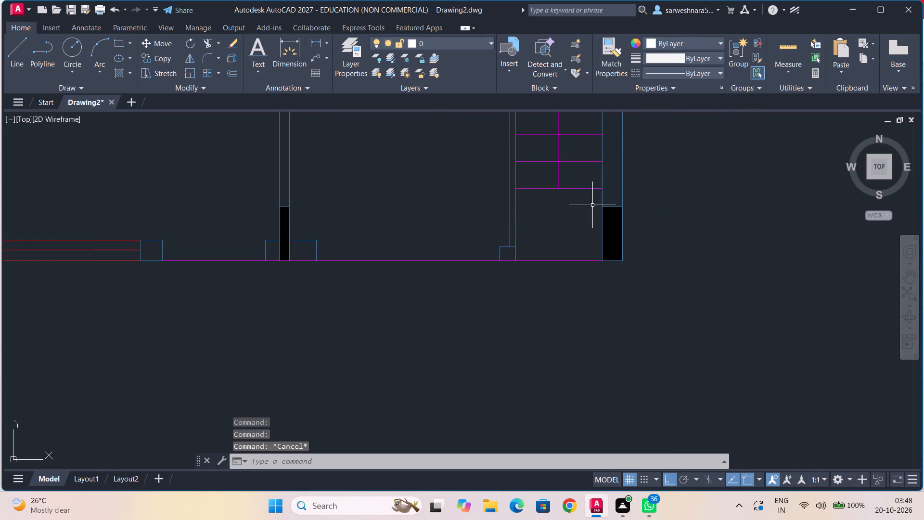
{"action": "scroll", "coordinate": [492, 187], "scroll_direction": "down", "scroll_amount": 2}
{"action": "middle_click_drag", "start_coordinate": [492, 187], "coordinate": [504, 318]}
{"action": "scroll", "coordinate": [504, 314], "scroll_direction": "down", "scroll_amount": 1}
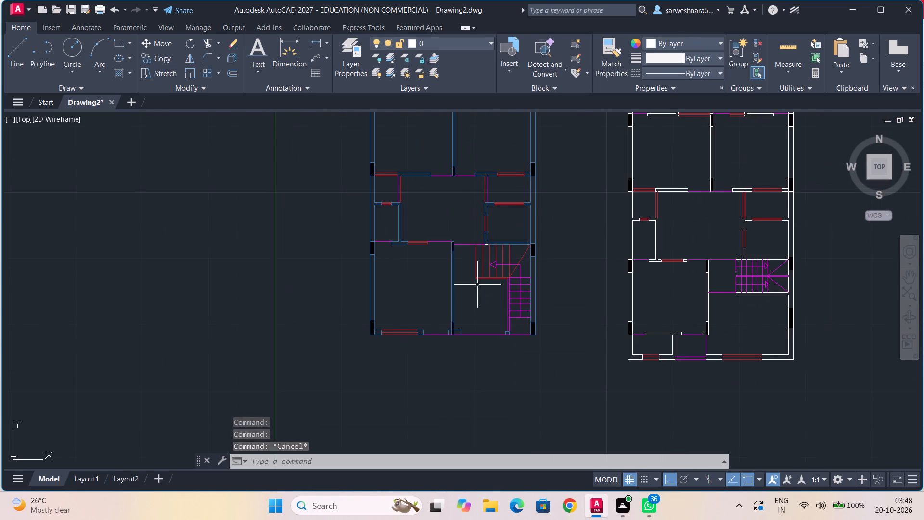
{"action": "scroll", "coordinate": [477, 271], "scroll_direction": "up", "scroll_amount": 5}
{"action": "middle_click_drag", "start_coordinate": [519, 208], "coordinate": [517, 339]}
{"action": "scroll", "coordinate": [568, 197], "scroll_direction": "up", "scroll_amount": 1}
{"action": "middle_click_drag", "start_coordinate": [568, 197], "coordinate": [558, 310]}
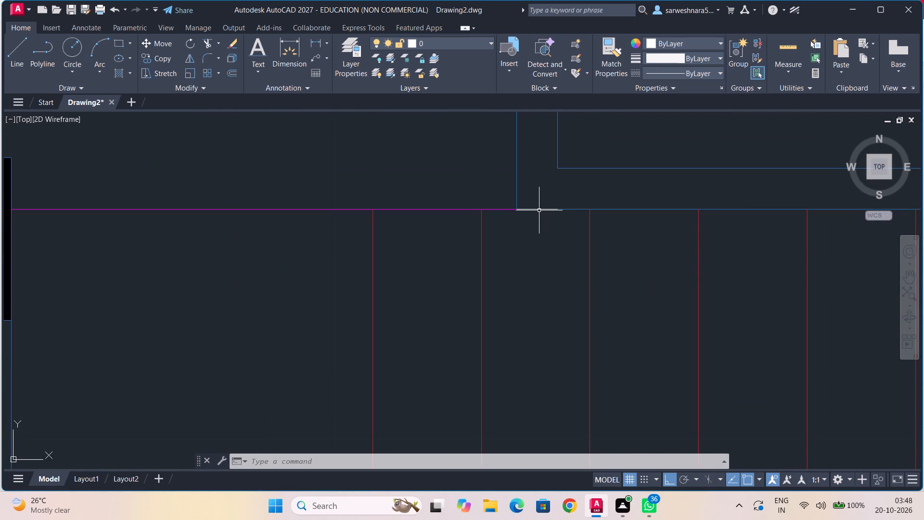
{"action": "left_click", "coordinate": [539, 208]}
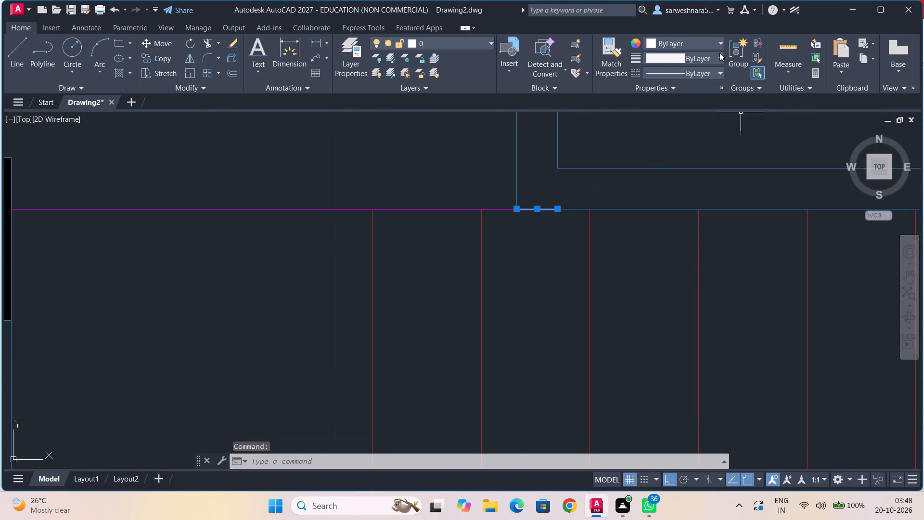
{"action": "left_click", "coordinate": [713, 42]}
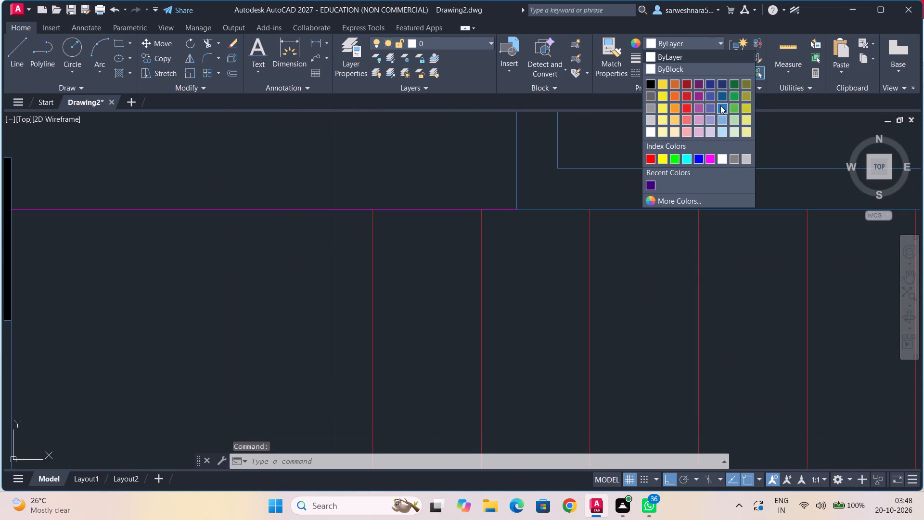
{"action": "left_click", "coordinate": [720, 105]}
{"action": "key", "text": "Escape"}
In the white second floor plan, recolour the outer wall outline and the upper-left room's inner wall and partition lines to blue 39,118,187.
{"action": "scroll", "coordinate": [652, 182], "scroll_direction": "down", "scroll_amount": 5}
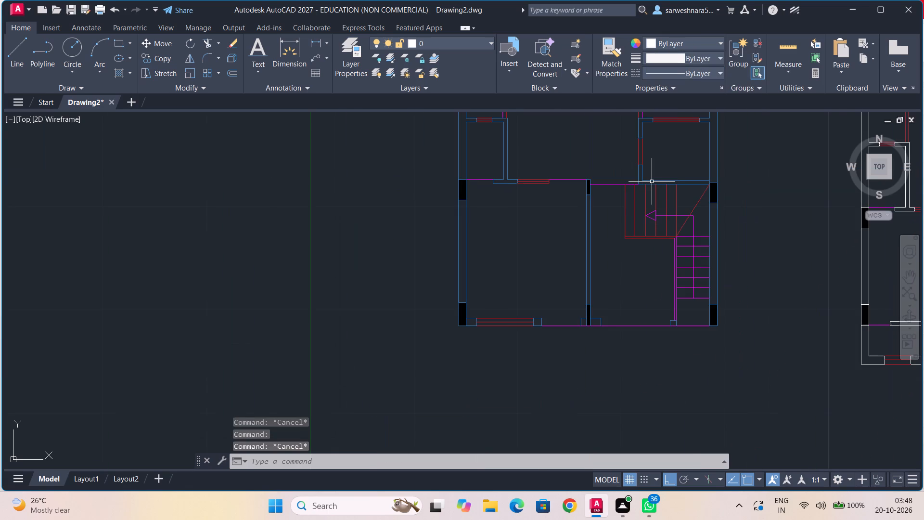
{"action": "scroll", "coordinate": [586, 155], "scroll_direction": "down", "scroll_amount": 1}
{"action": "middle_click_drag", "start_coordinate": [586, 155], "coordinate": [585, 293]}
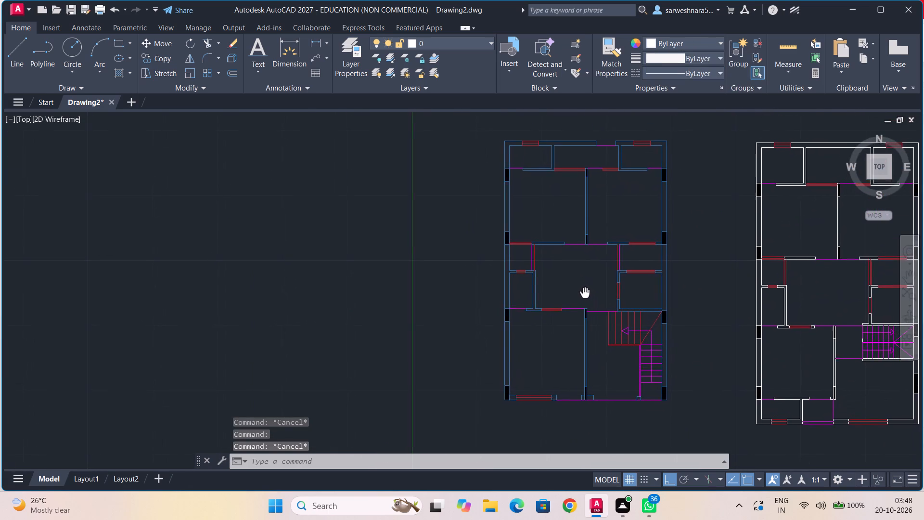
{"action": "middle_click_drag", "start_coordinate": [585, 293], "coordinate": [549, 269]}
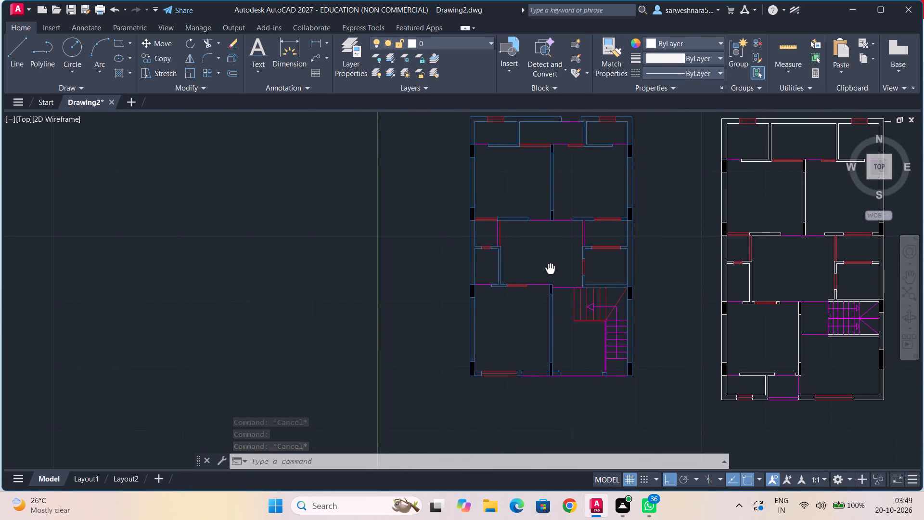
{"action": "middle_click_drag", "start_coordinate": [549, 269], "coordinate": [369, 257]}
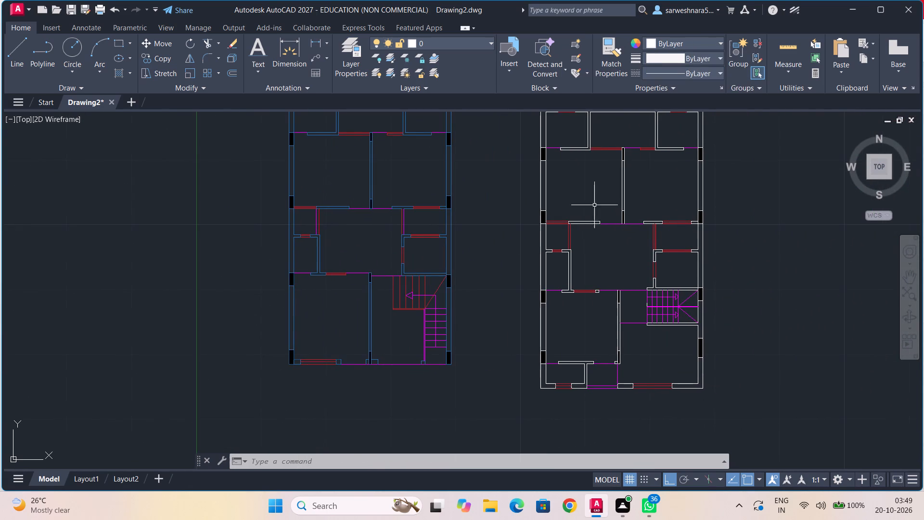
{"action": "middle_click_drag", "start_coordinate": [593, 202], "coordinate": [569, 283]}
{"action": "scroll", "coordinate": [558, 273], "scroll_direction": "up", "scroll_amount": 2}
{"action": "middle_click_drag", "start_coordinate": [558, 272], "coordinate": [537, 388]}
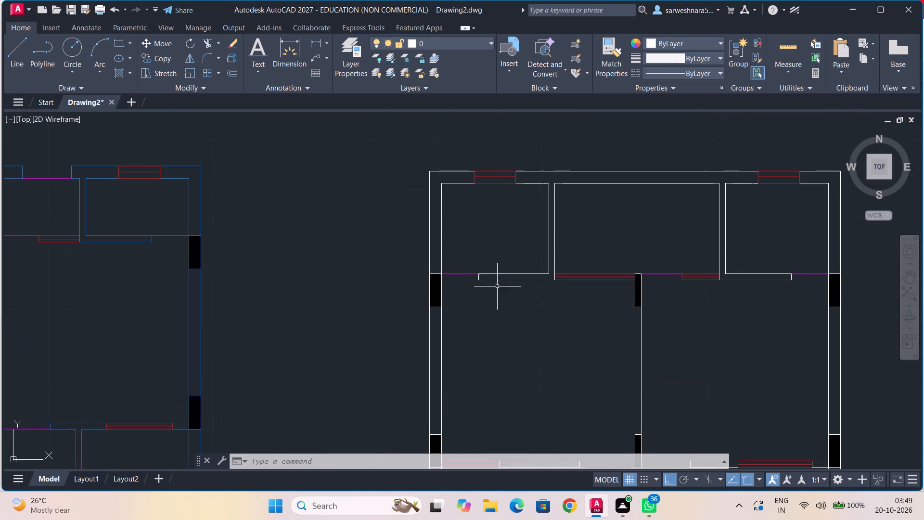
{"action": "scroll", "coordinate": [482, 250], "scroll_direction": "up", "scroll_amount": 2}
{"action": "middle_click_drag", "start_coordinate": [482, 250], "coordinate": [491, 351]}
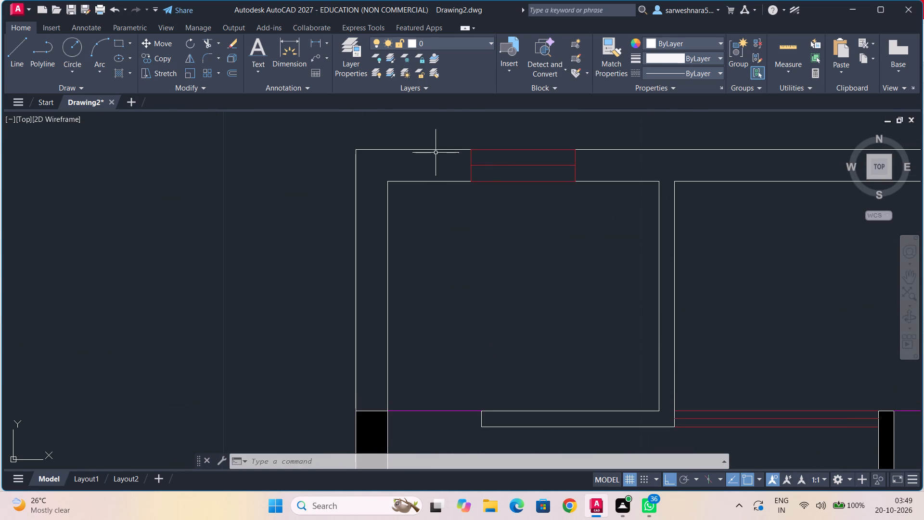
{"action": "left_click", "coordinate": [432, 150]}
{"action": "left_click", "coordinate": [432, 181]}
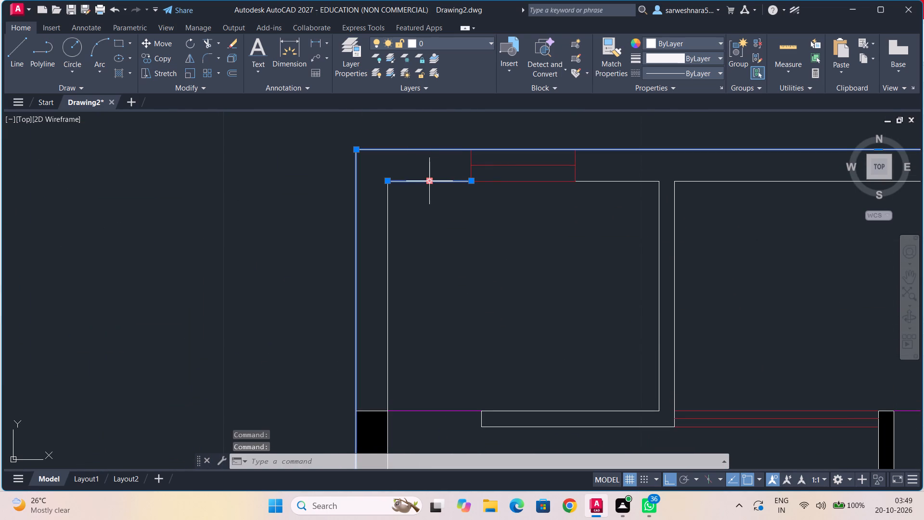
{"action": "left_click", "coordinate": [388, 218]}
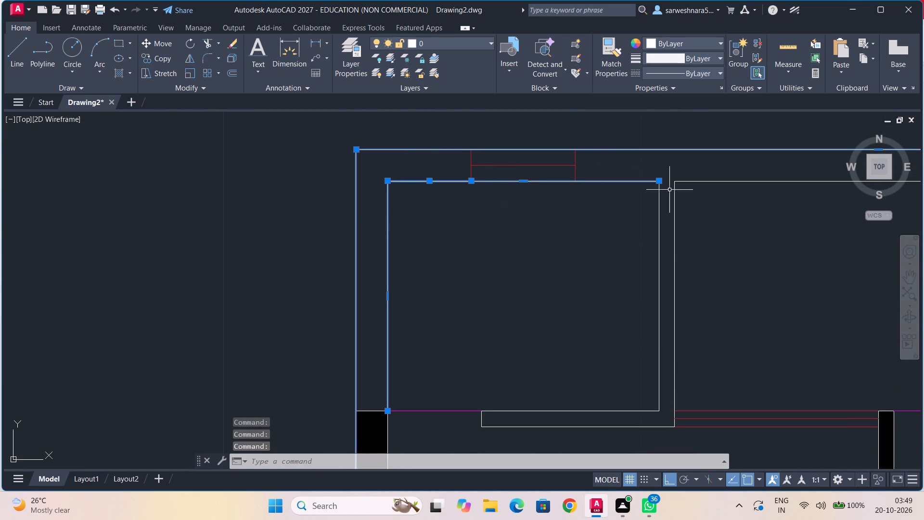
{"action": "left_click", "coordinate": [673, 203]}
{"action": "left_click", "coordinate": [660, 210]}
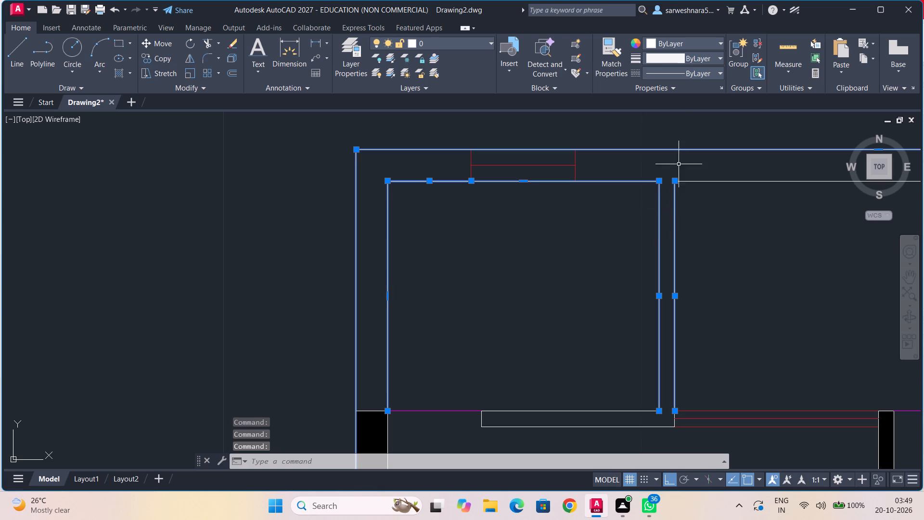
{"action": "left_click", "coordinate": [692, 43]}
{"action": "left_click", "coordinate": [724, 104]}
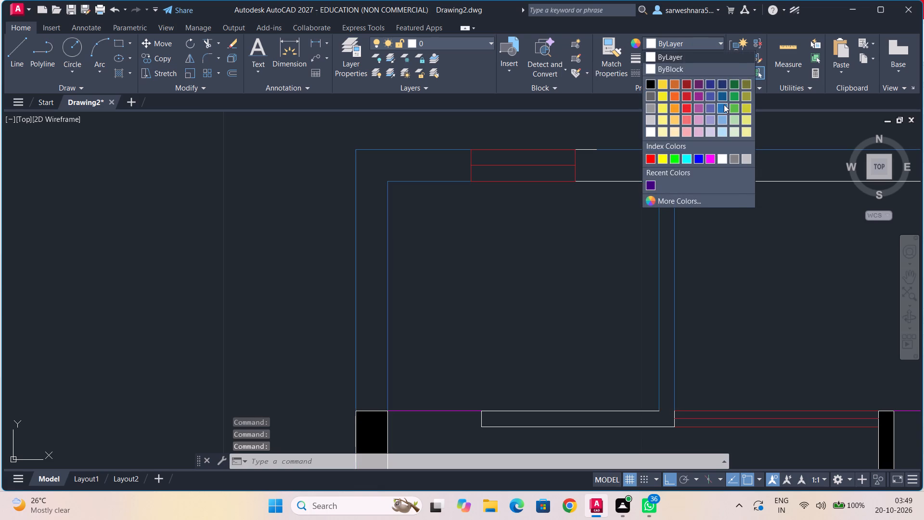
{"action": "key", "text": "Escape"}
Recolour the upper rooms' remaining white wall lines, both stub walls below them, and the right outer wall's upper column outline and inner line to blue 39,118,187.
{"action": "middle_click_drag", "start_coordinate": [603, 253], "coordinate": [596, 254]}
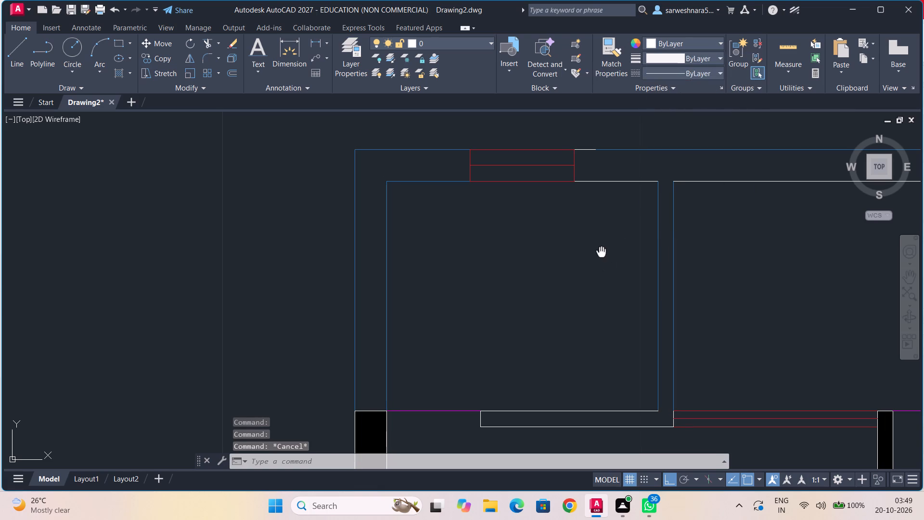
{"action": "middle_click_drag", "start_coordinate": [596, 254], "coordinate": [559, 270]}
{"action": "left_click", "coordinate": [546, 166]}
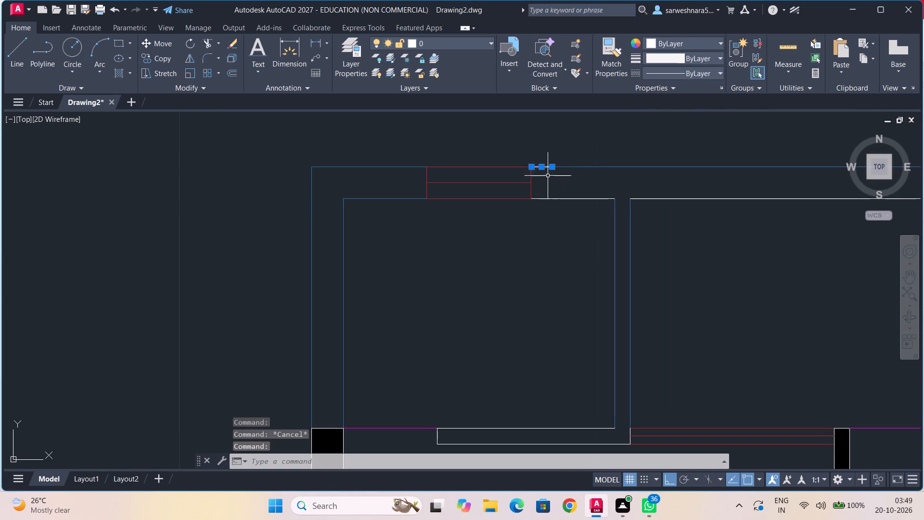
{"action": "left_click", "coordinate": [550, 199]}
{"action": "left_click", "coordinate": [648, 198]}
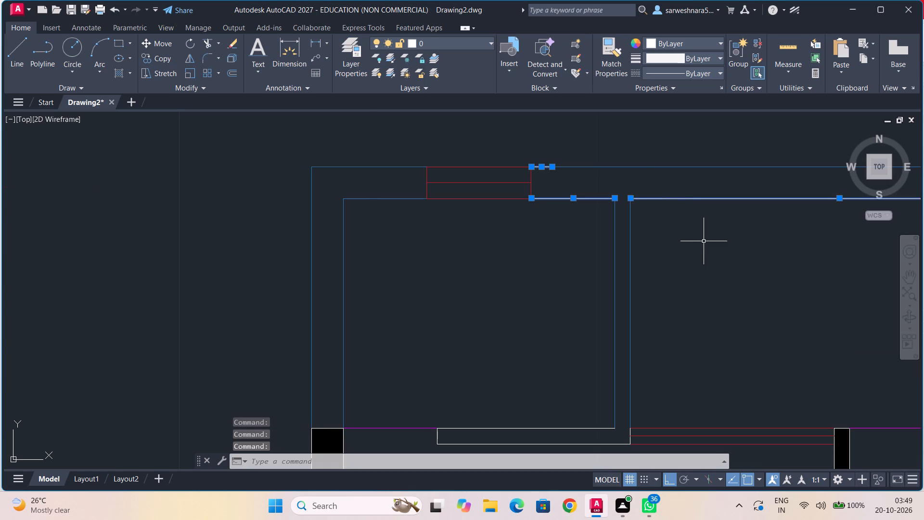
{"action": "scroll", "coordinate": [704, 242], "scroll_direction": "down", "scroll_amount": 2}
{"action": "middle_click_drag", "start_coordinate": [734, 258], "coordinate": [471, 256]}
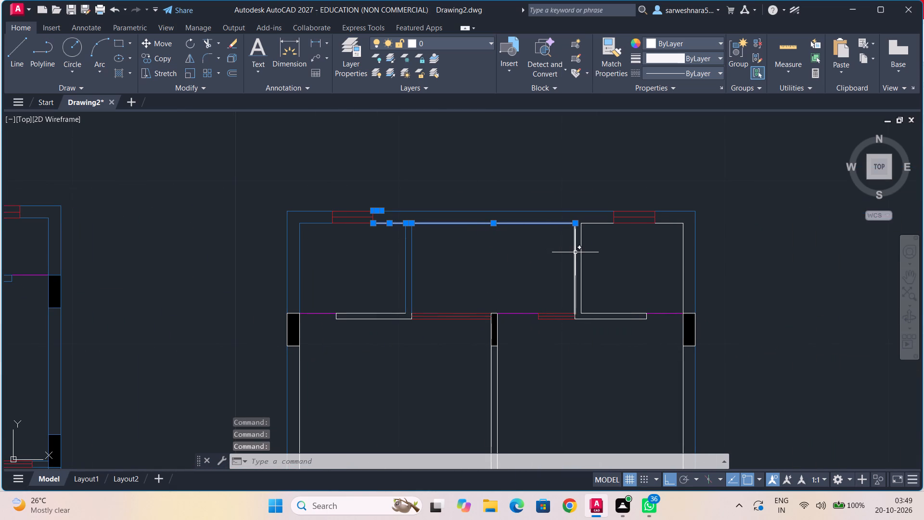
{"action": "left_click", "coordinate": [575, 252]}
{"action": "left_click", "coordinate": [581, 252]}
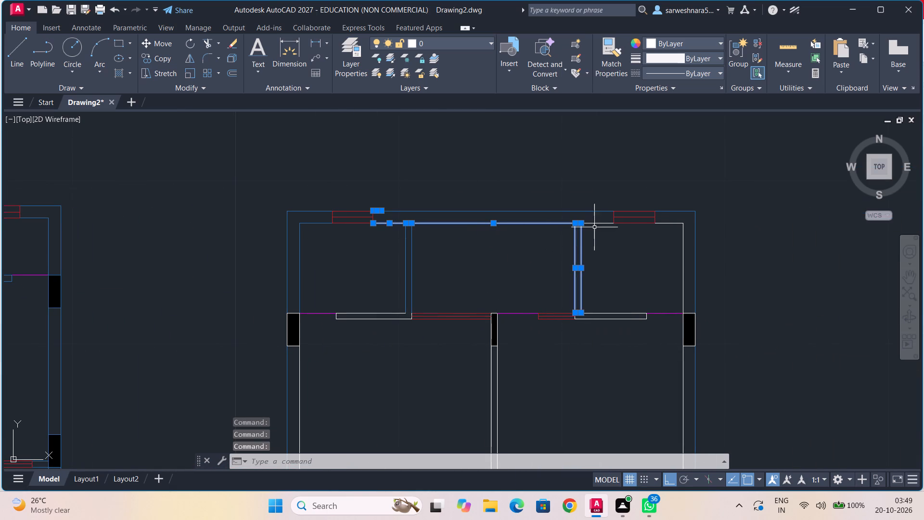
{"action": "left_click", "coordinate": [596, 223]}
{"action": "left_click", "coordinate": [670, 223]}
{"action": "left_click", "coordinate": [682, 249]}
{"action": "middle_click_drag", "start_coordinate": [640, 286], "coordinate": [638, 187]}
{"action": "scroll", "coordinate": [633, 203], "scroll_direction": "up", "scroll_amount": 2}
{"action": "left_click", "coordinate": [614, 233]}
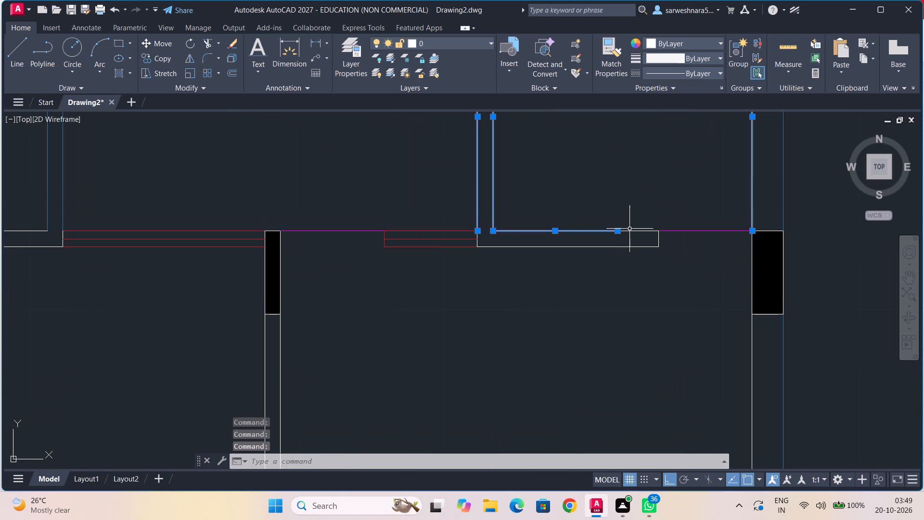
{"action": "left_click", "coordinate": [629, 229]}
{"action": "left_click", "coordinate": [634, 231]}
{"action": "left_click", "coordinate": [635, 231]}
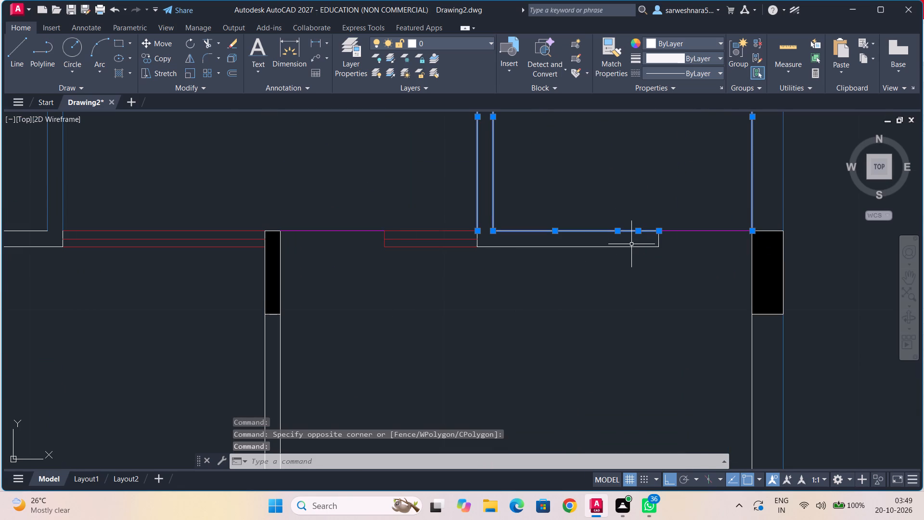
{"action": "left_click", "coordinate": [630, 246]}
{"action": "left_click", "coordinate": [659, 239]}
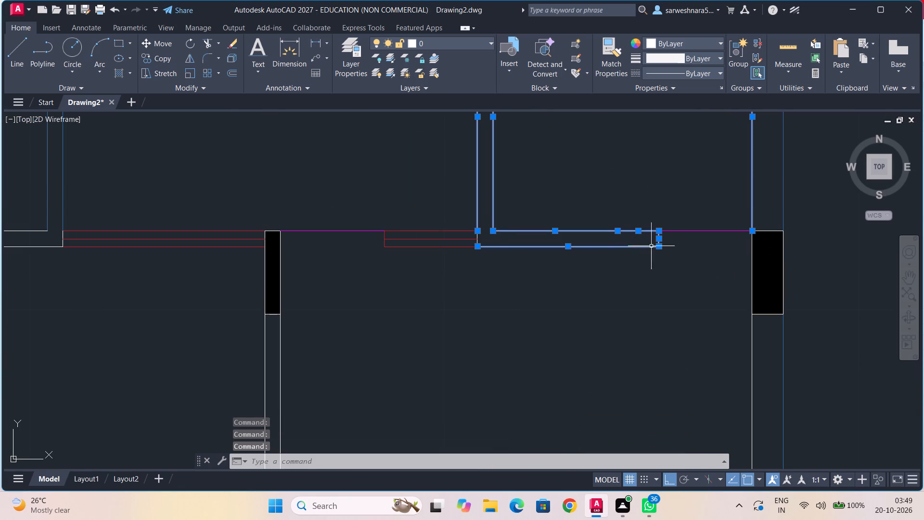
{"action": "scroll", "coordinate": [448, 246], "scroll_direction": "up", "scroll_amount": 2}
{"action": "left_click", "coordinate": [519, 221]}
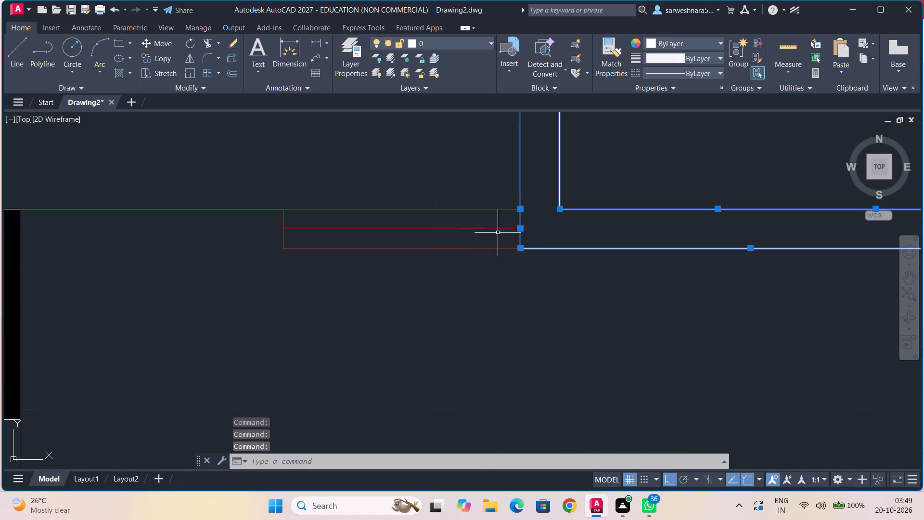
{"action": "scroll", "coordinate": [339, 190], "scroll_direction": "down", "scroll_amount": 3}
{"action": "middle_click_drag", "start_coordinate": [642, 257], "coordinate": [497, 272]}
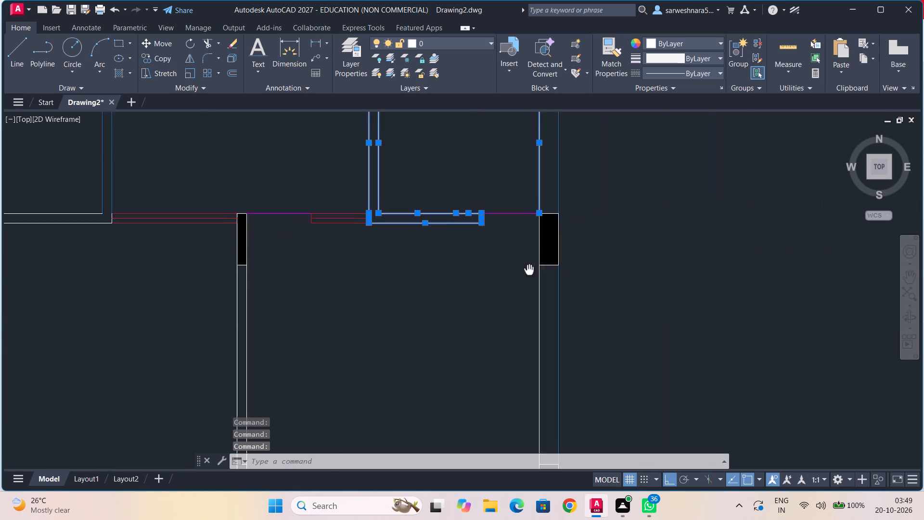
{"action": "middle_click_drag", "start_coordinate": [497, 272], "coordinate": [459, 273]}
{"action": "scroll", "coordinate": [474, 253], "scroll_direction": "up", "scroll_amount": 2}
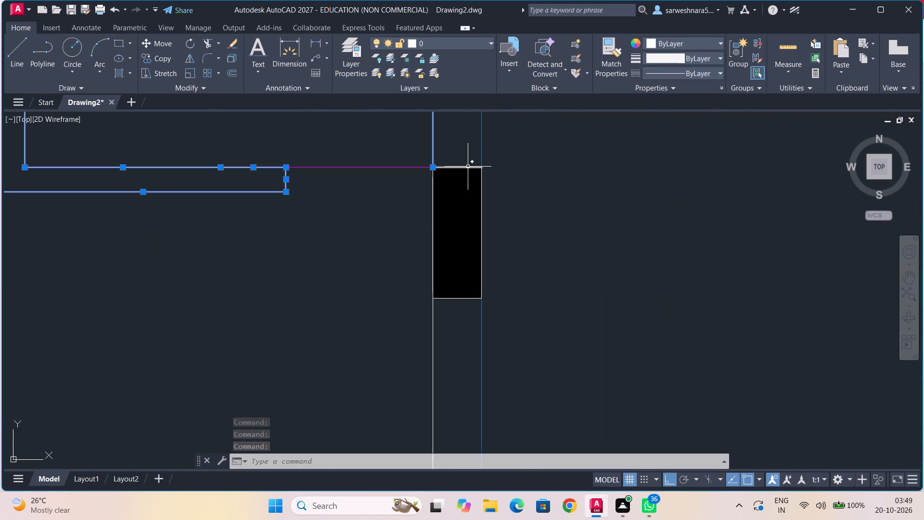
{"action": "left_click", "coordinate": [468, 167]}
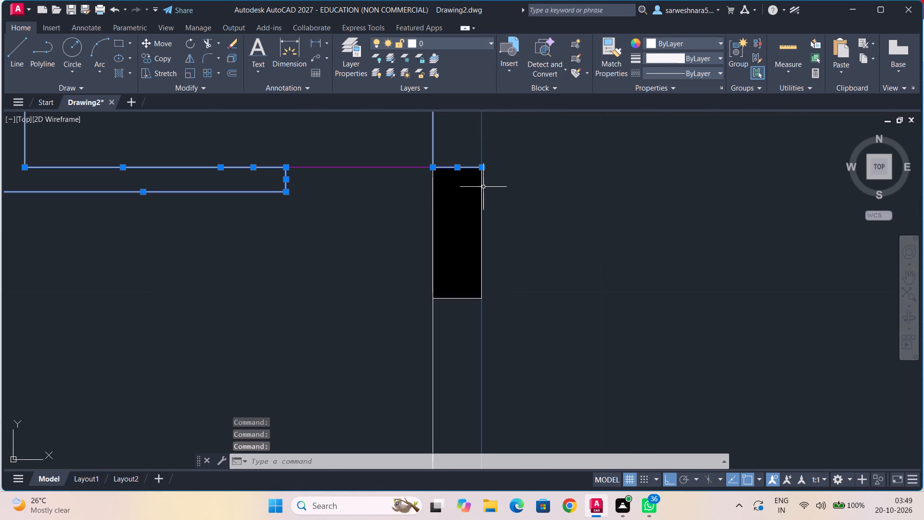
{"action": "left_click", "coordinate": [483, 187]}
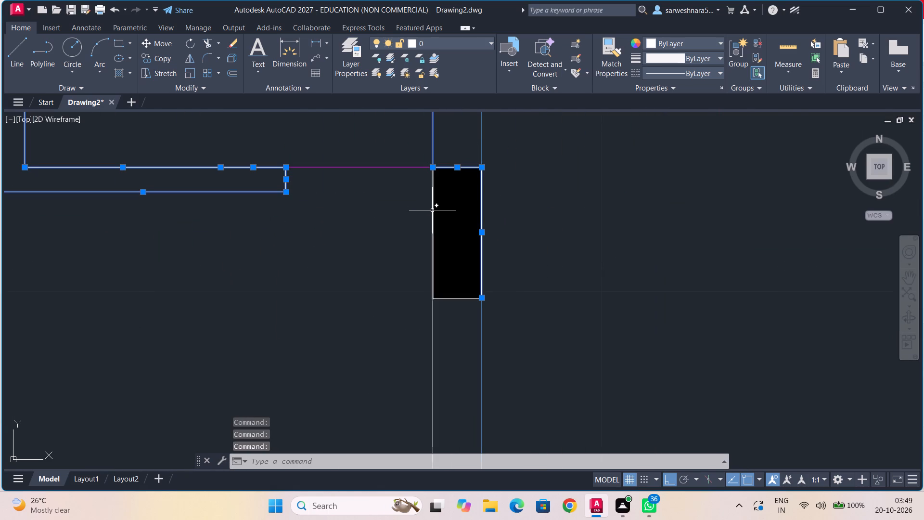
{"action": "left_click", "coordinate": [432, 210]}
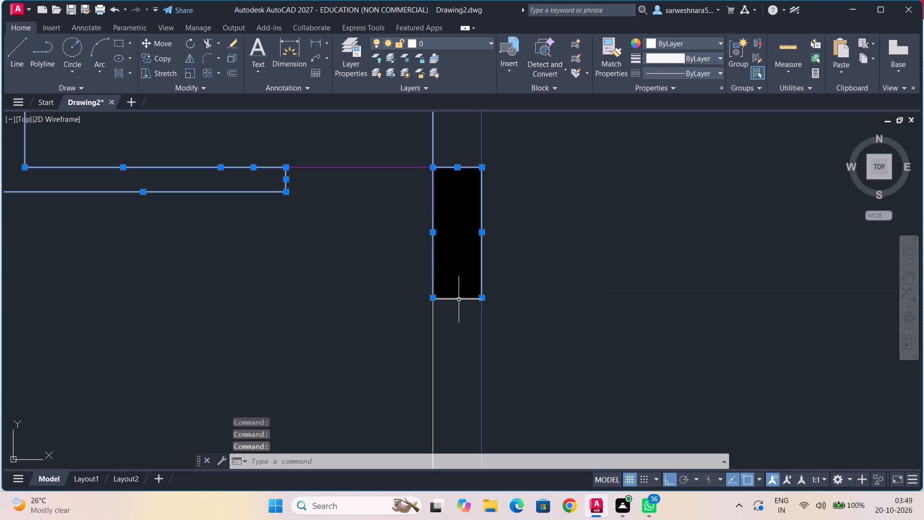
{"action": "left_click", "coordinate": [459, 299]}
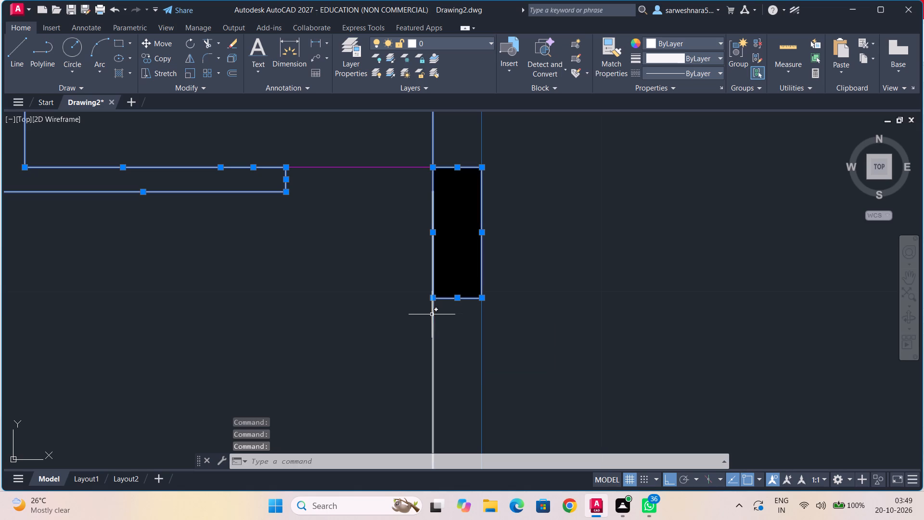
{"action": "left_click", "coordinate": [432, 314]}
{"action": "scroll", "coordinate": [331, 293], "scroll_direction": "down", "scroll_amount": 2}
{"action": "middle_click_drag", "start_coordinate": [315, 293], "coordinate": [652, 219]}
{"action": "scroll", "coordinate": [382, 211], "scroll_direction": "down", "scroll_amount": 1}
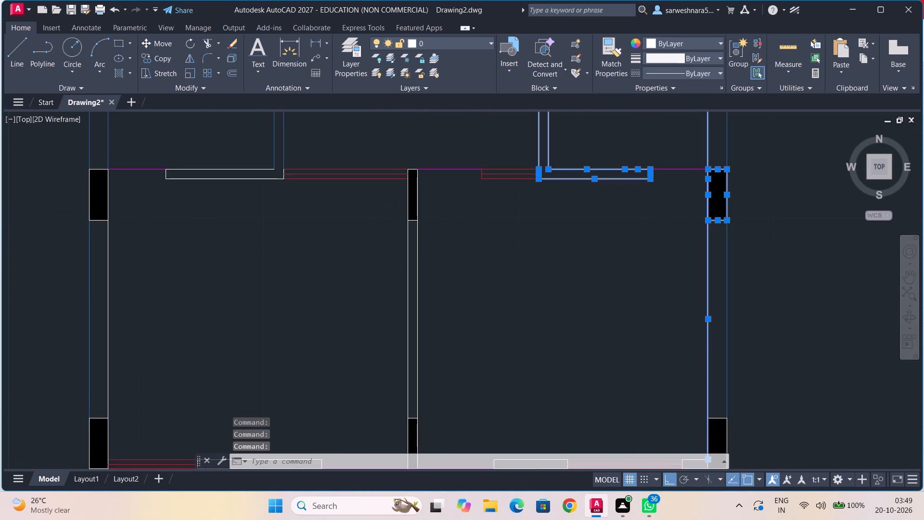
{"action": "middle_click_drag", "start_coordinate": [382, 211], "coordinate": [553, 295]}
{"action": "scroll", "coordinate": [408, 232], "scroll_direction": "up", "scroll_amount": 2}
{"action": "middle_click_drag", "start_coordinate": [408, 232], "coordinate": [573, 136]}
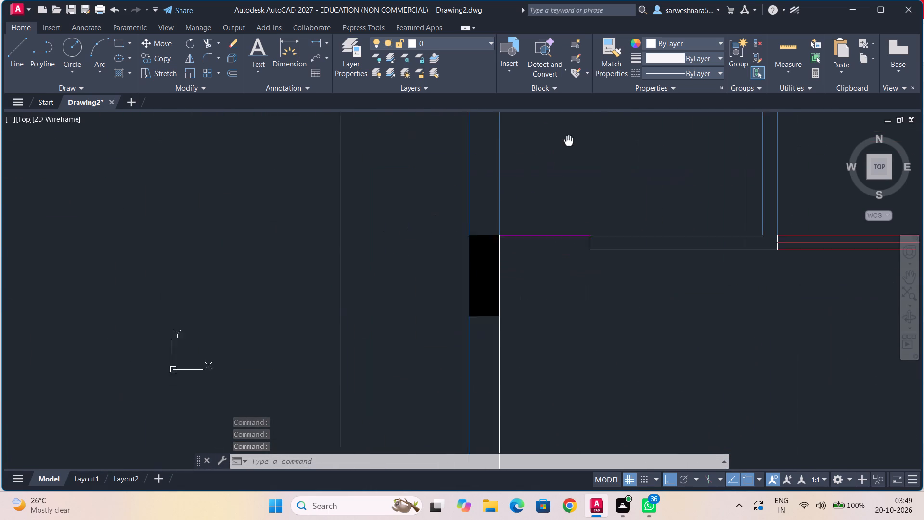
{"action": "middle_click_drag", "start_coordinate": [573, 136], "coordinate": [574, 136]}
{"action": "left_click", "coordinate": [626, 228]}
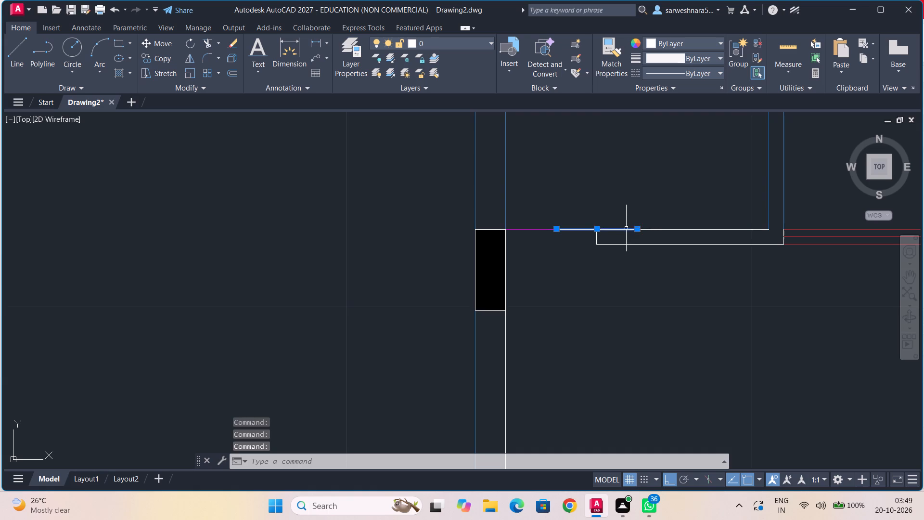
{"action": "left_click", "coordinate": [619, 245]}
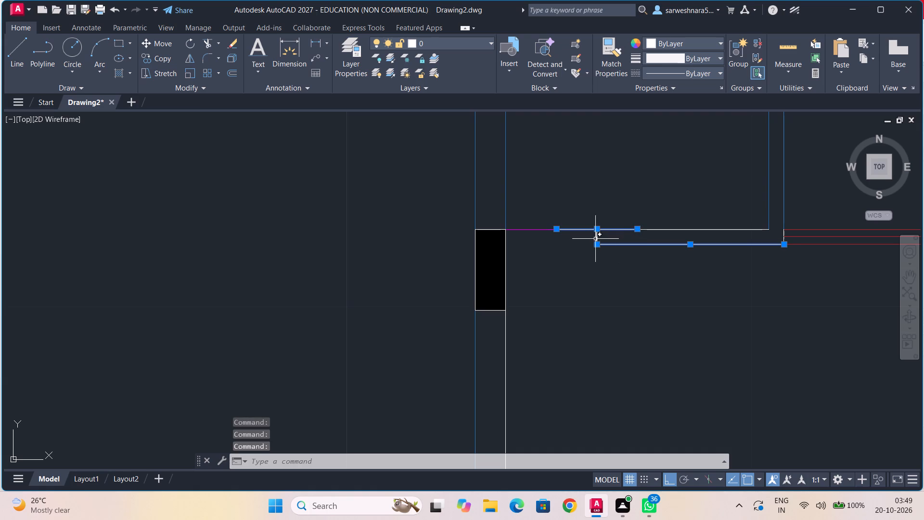
{"action": "left_click", "coordinate": [596, 238]}
{"action": "left_click", "coordinate": [734, 229]}
{"action": "middle_click_drag", "start_coordinate": [730, 225], "coordinate": [574, 170]}
{"action": "scroll", "coordinate": [730, 225], "scroll_direction": "up", "scroll_amount": 1}
{"action": "left_click", "coordinate": [660, 184]}
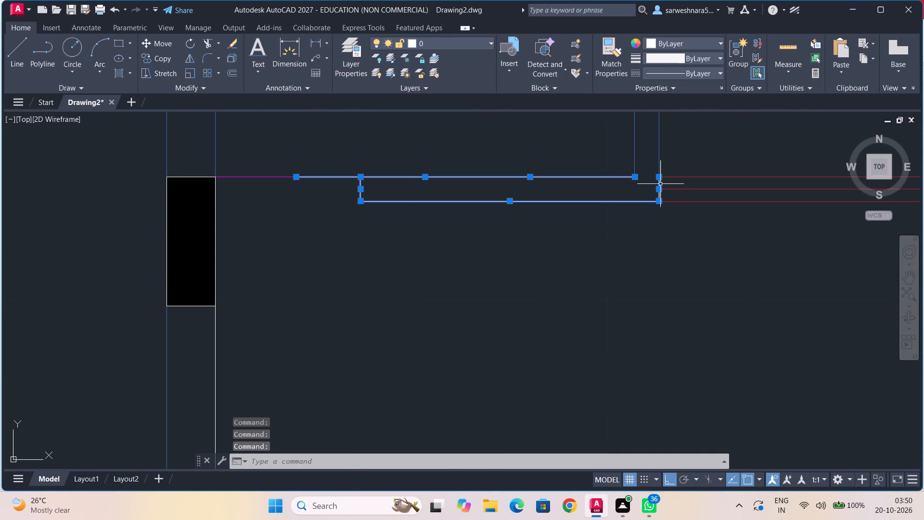
{"action": "middle_click_drag", "start_coordinate": [325, 141], "coordinate": [505, 140]}
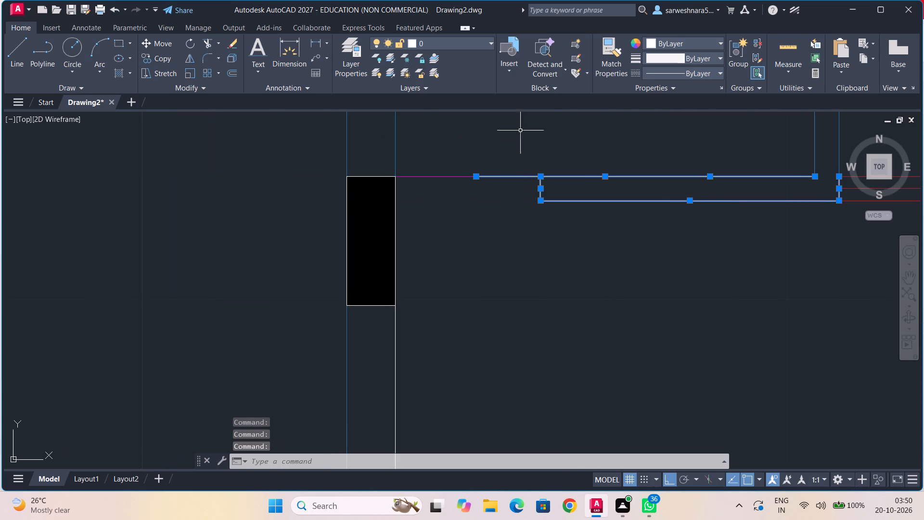
{"action": "left_click", "coordinate": [669, 47]}
{"action": "left_click", "coordinate": [721, 107]}
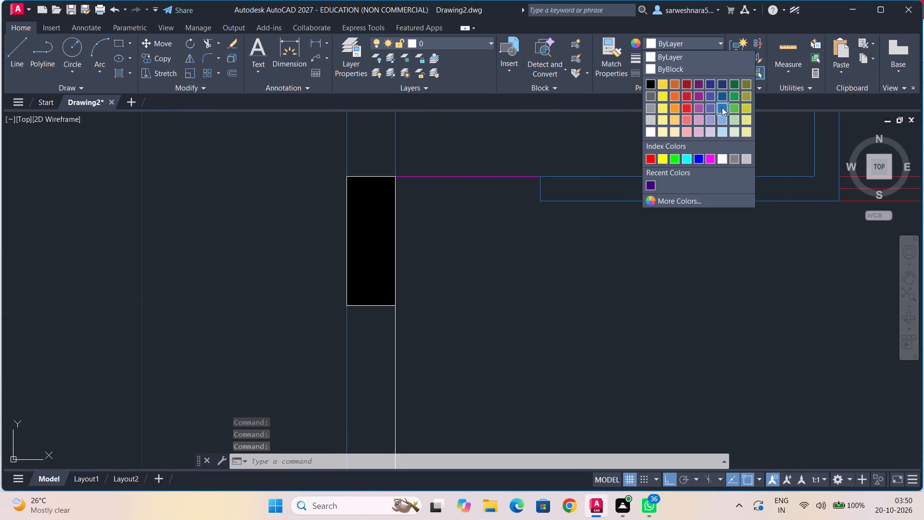
{"action": "key", "text": "Escape"}
In the second floor plan, select the left outer wall's white inner line and the white edges of its upper column.
{"action": "scroll", "coordinate": [562, 137], "scroll_direction": "down", "scroll_amount": 3}
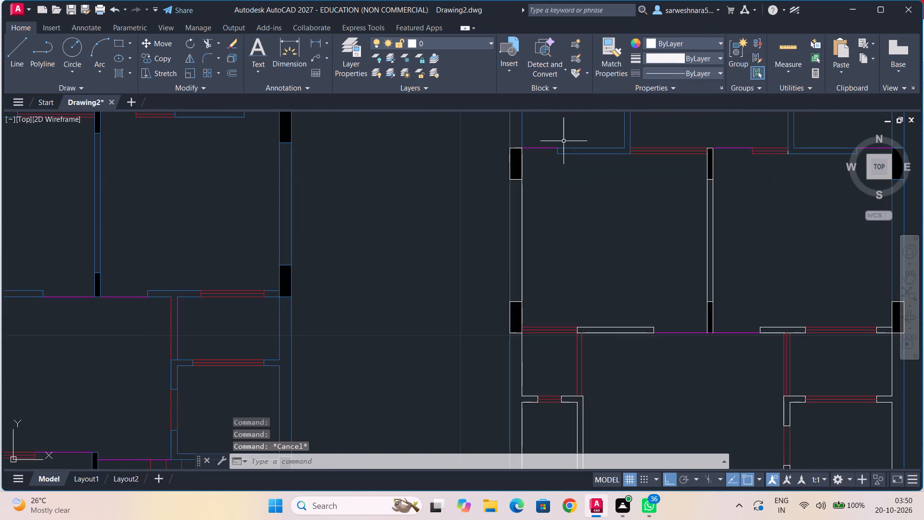
{"action": "middle_click_drag", "start_coordinate": [570, 178], "coordinate": [485, 352]}
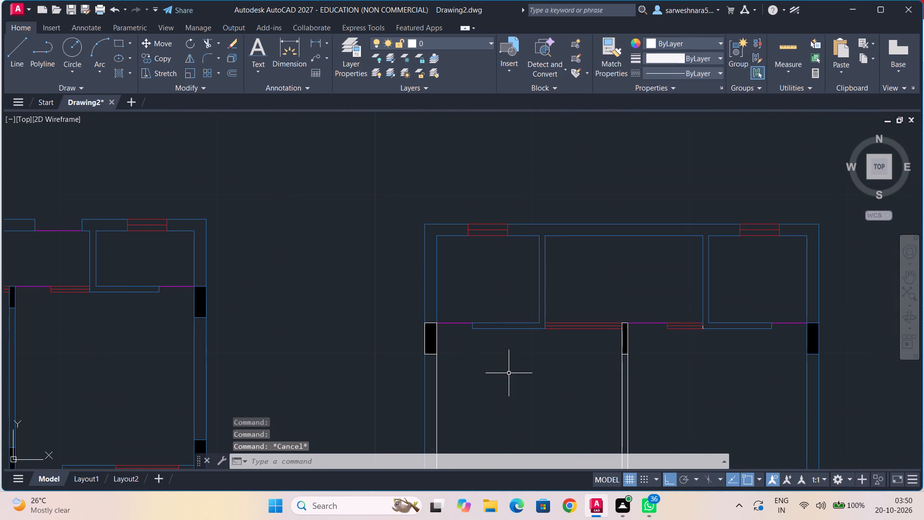
{"action": "middle_click_drag", "start_coordinate": [465, 401], "coordinate": [482, 296]}
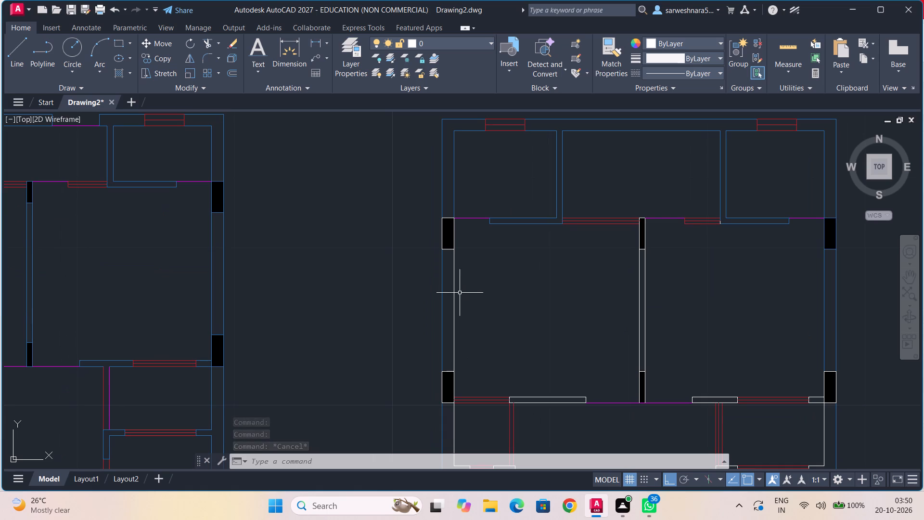
{"action": "left_click", "coordinate": [453, 290]}
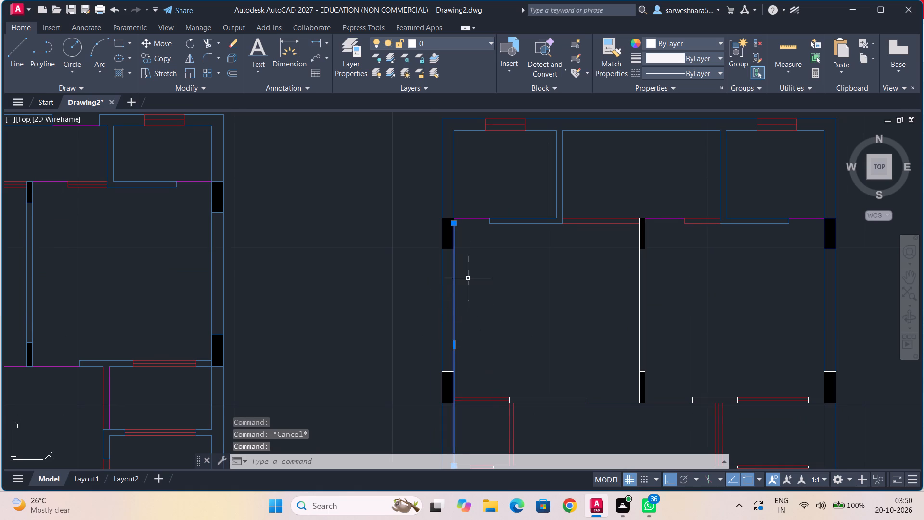
{"action": "scroll", "coordinate": [469, 251], "scroll_direction": "up", "scroll_amount": 3}
{"action": "middle_click_drag", "start_coordinate": [473, 254], "coordinate": [501, 389]}
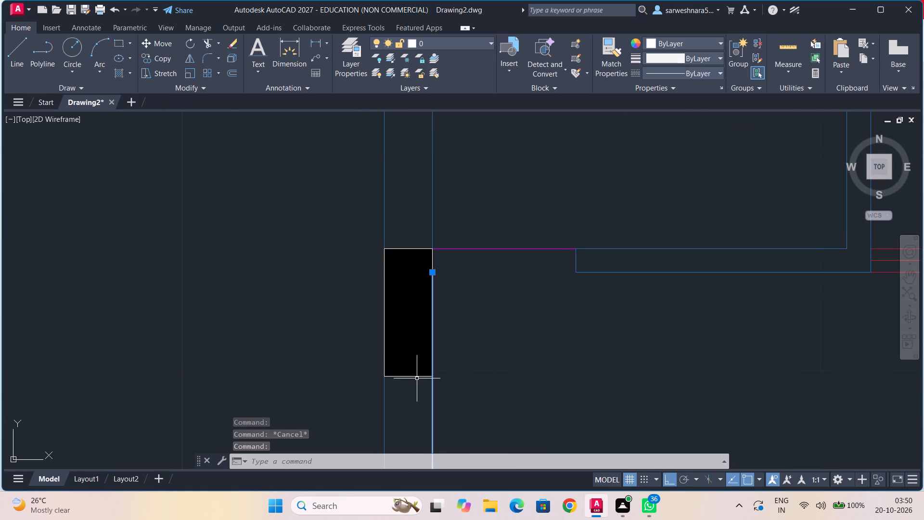
{"action": "left_click", "coordinate": [417, 377]}
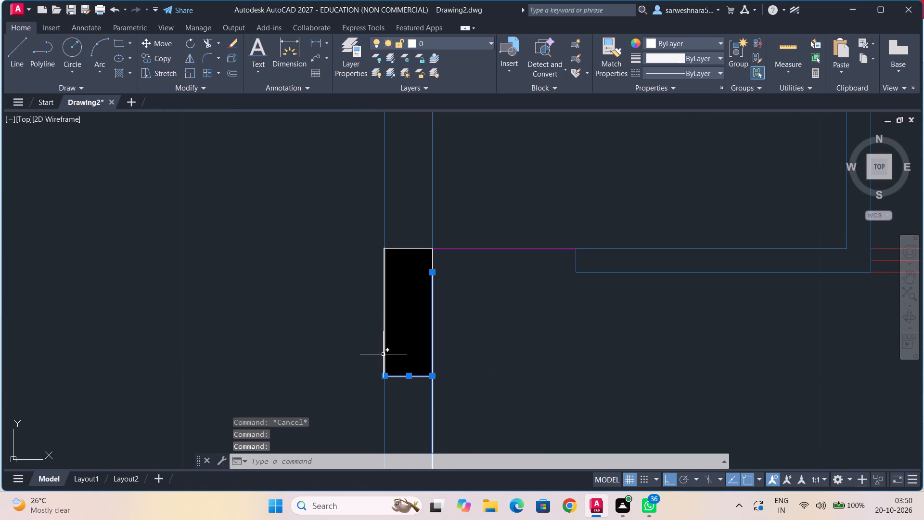
{"action": "left_click", "coordinate": [384, 354]}
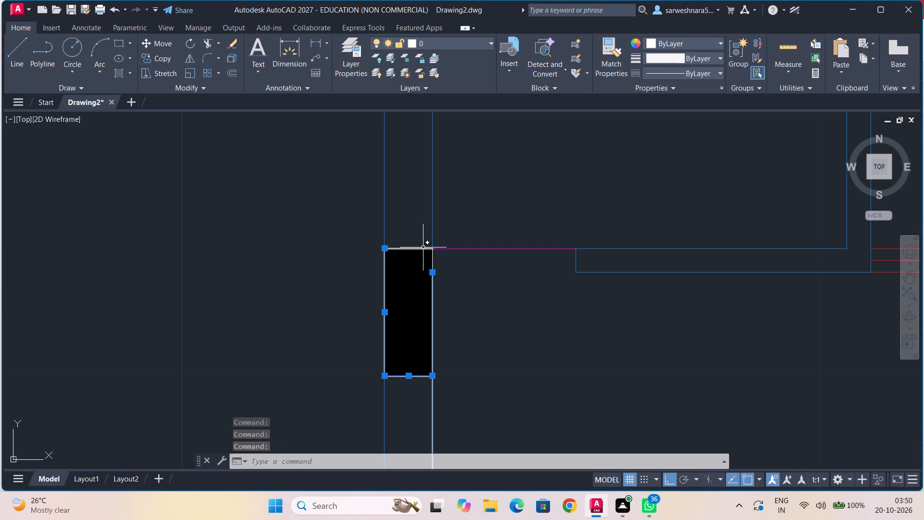
{"action": "left_click", "coordinate": [425, 249]}
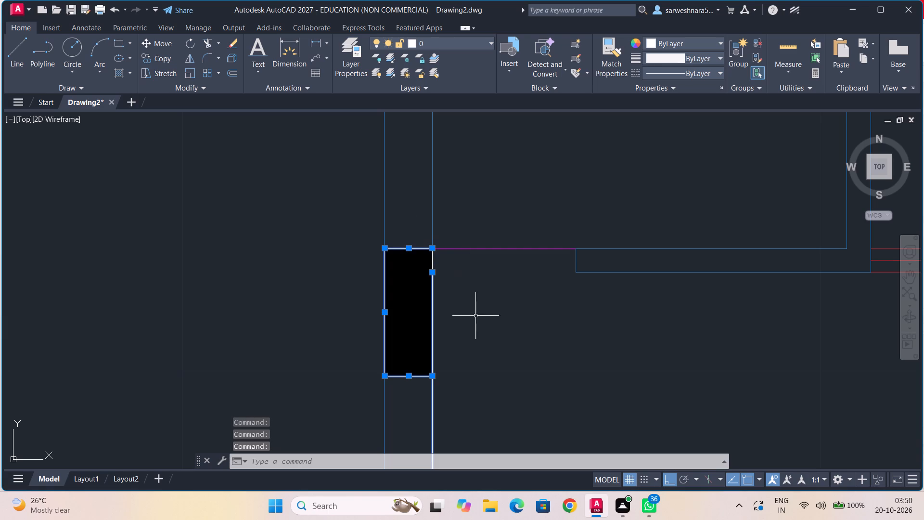
Add the top, left and bottom white edges of the next column down the left outer wall to the selection.
{"action": "middle_click_drag", "start_coordinate": [478, 364], "coordinate": [483, 235]}
{"action": "scroll", "coordinate": [514, 380], "scroll_direction": "down", "scroll_amount": 1}
{"action": "middle_click_drag", "start_coordinate": [514, 380], "coordinate": [515, 221]}
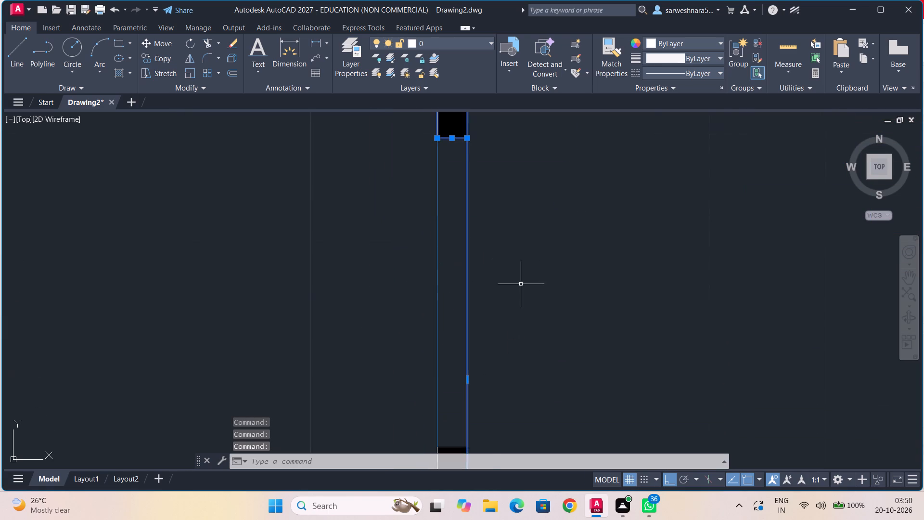
{"action": "scroll", "coordinate": [533, 314], "scroll_direction": "down", "scroll_amount": 1}
{"action": "middle_click_drag", "start_coordinate": [533, 316], "coordinate": [524, 260]}
{"action": "scroll", "coordinate": [506, 333], "scroll_direction": "up", "scroll_amount": 2}
{"action": "middle_click_drag", "start_coordinate": [506, 333], "coordinate": [535, 221]}
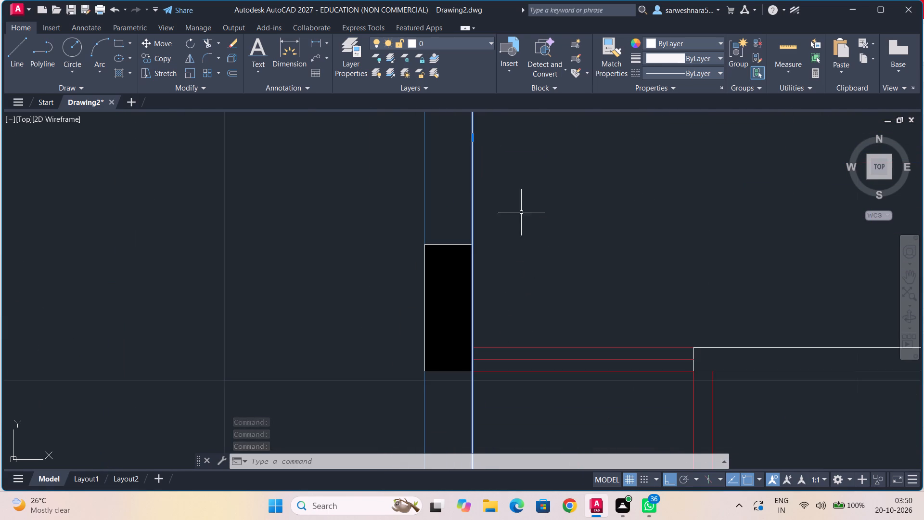
{"action": "left_click", "coordinate": [464, 244]}
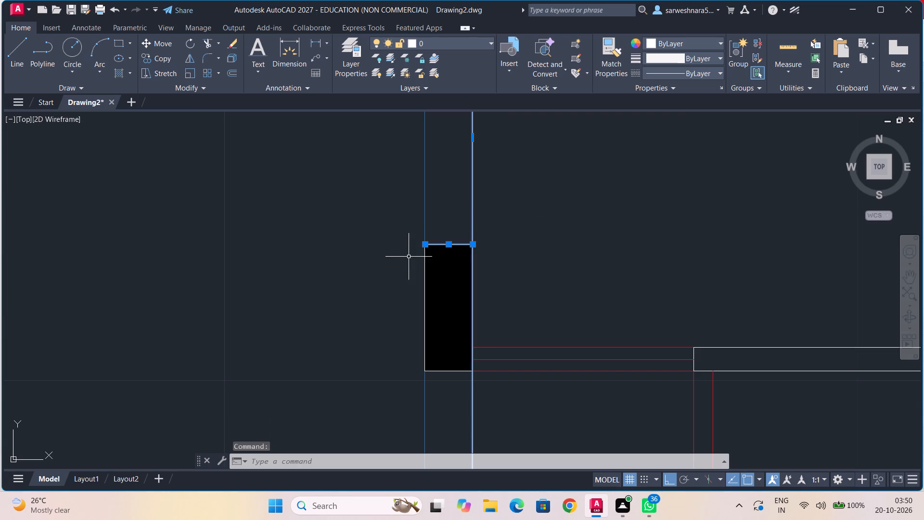
{"action": "left_click", "coordinate": [423, 261]}
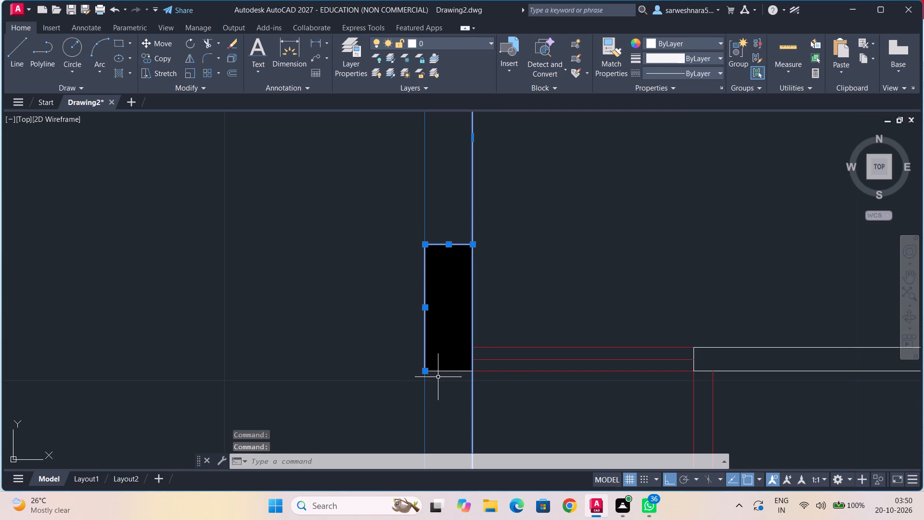
{"action": "left_click", "coordinate": [440, 372]}
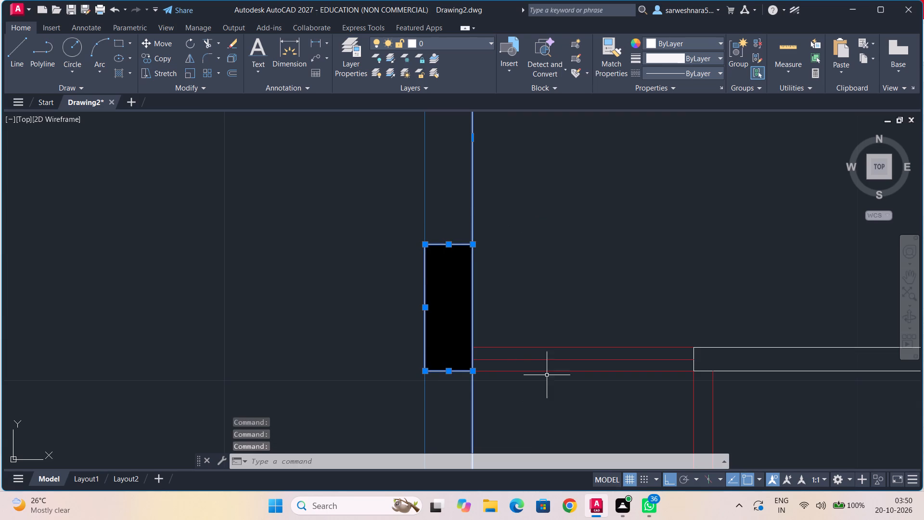
Add the outline of the horizontal wall piece across the red window from that column to the selection, including its overlapping bottom lines.
{"action": "middle_click_drag", "start_coordinate": [636, 420], "coordinate": [428, 374]}
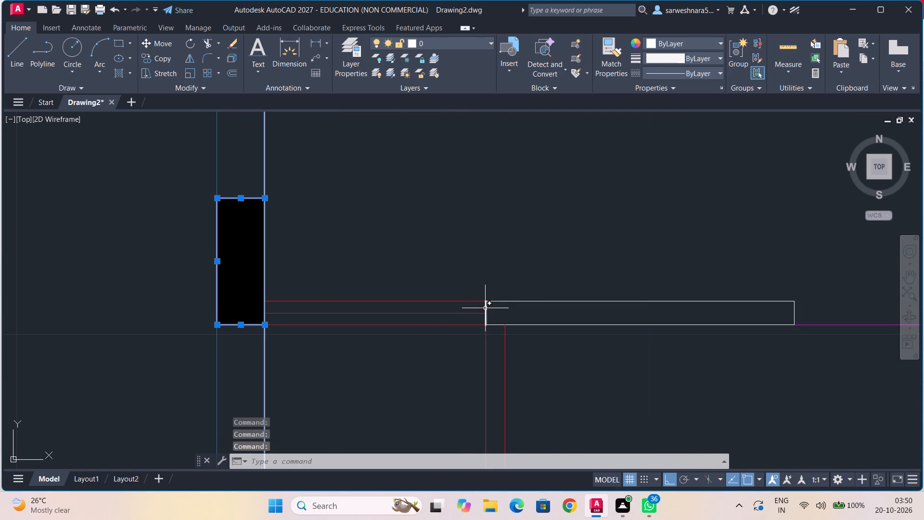
{"action": "left_click", "coordinate": [486, 308]}
{"action": "left_click", "coordinate": [509, 300]}
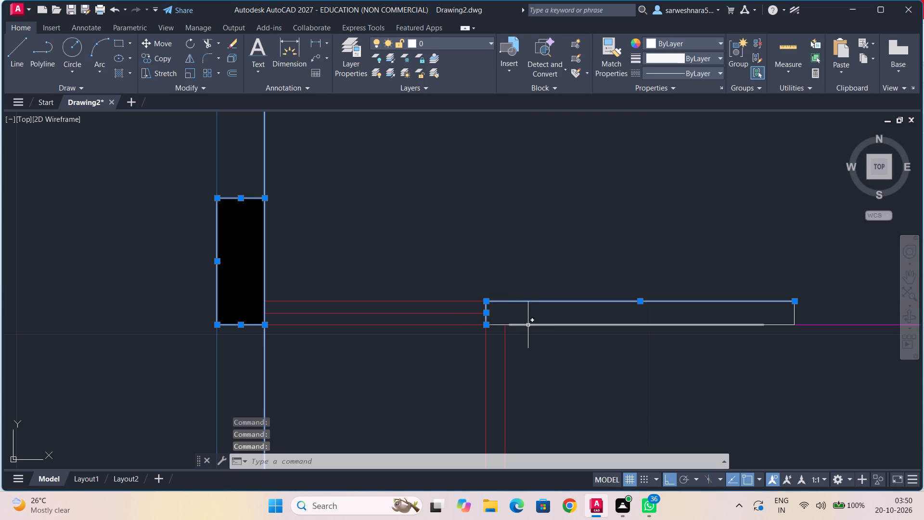
{"action": "left_click", "coordinate": [528, 326]}
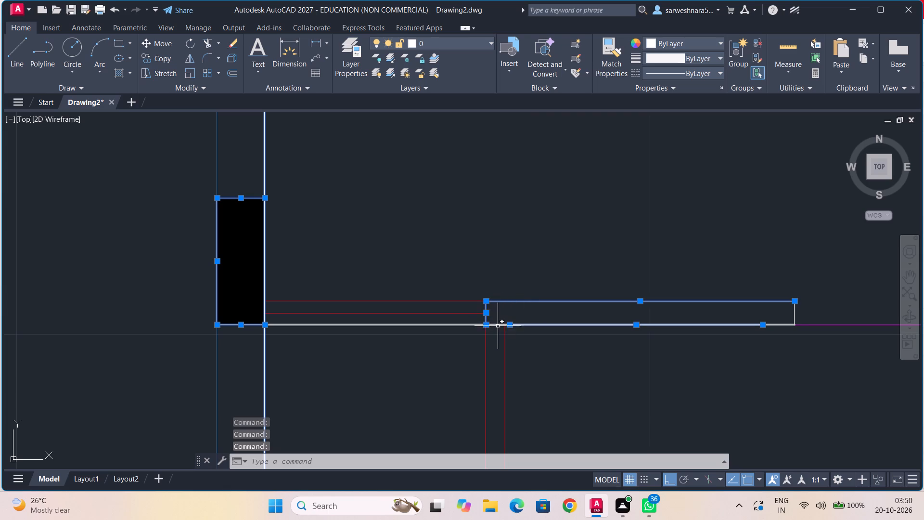
{"action": "left_click", "coordinate": [498, 325]}
{"action": "middle_click_drag", "start_coordinate": [634, 376], "coordinate": [558, 365]}
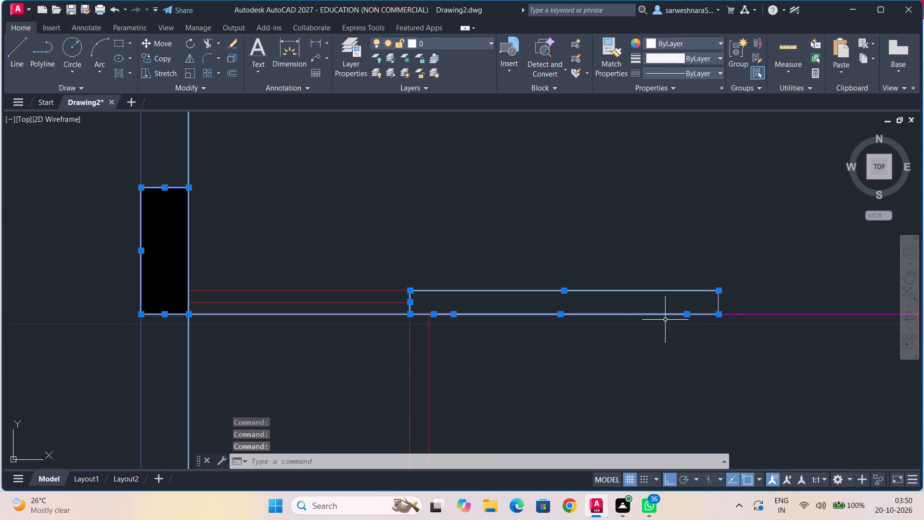
{"action": "left_click", "coordinate": [719, 305]}
Add the three white edges of the short wall stub left of the small red window further down to the selection.
{"action": "middle_click_drag", "start_coordinate": [262, 377], "coordinate": [318, 320]}
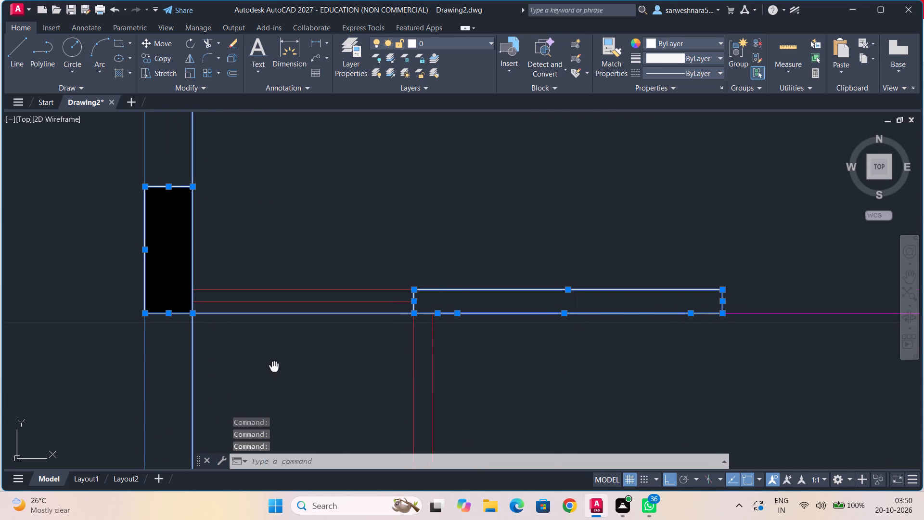
{"action": "middle_click_drag", "start_coordinate": [318, 320], "coordinate": [382, 259]}
{"action": "scroll", "coordinate": [410, 319], "scroll_direction": "down", "scroll_amount": 2}
{"action": "middle_click", "coordinate": [400, 282]}
{"action": "middle_click_drag", "start_coordinate": [410, 353], "coordinate": [412, 308]}
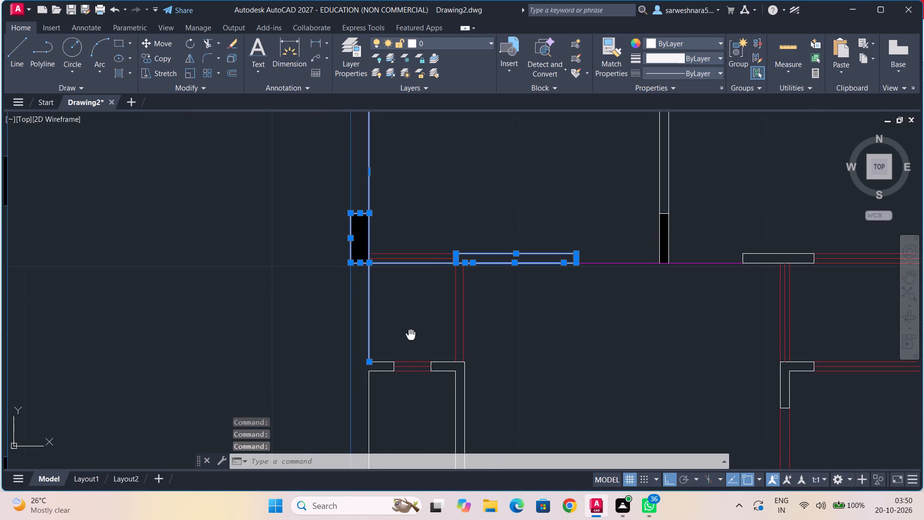
{"action": "middle_click_drag", "start_coordinate": [412, 308], "coordinate": [425, 249]}
{"action": "scroll", "coordinate": [410, 348], "scroll_direction": "up", "scroll_amount": 2}
{"action": "middle_click_drag", "start_coordinate": [411, 343], "coordinate": [418, 412]}
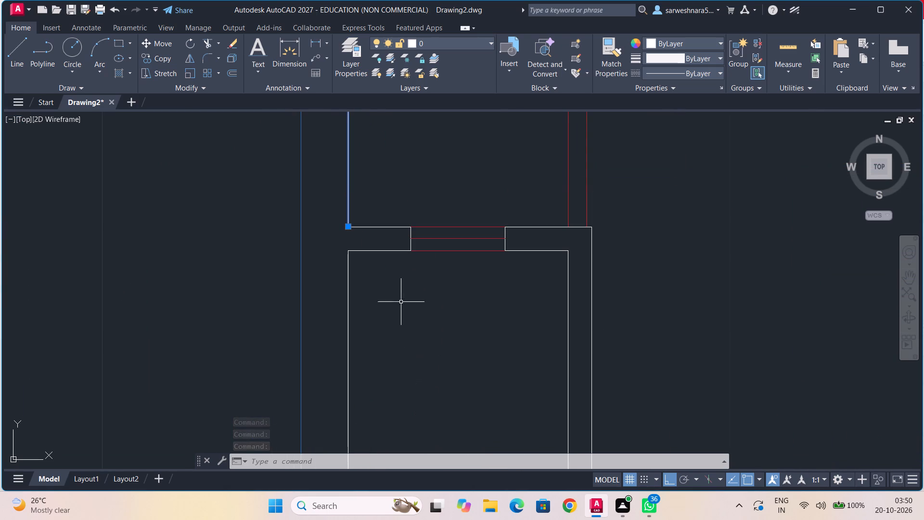
{"action": "left_click", "coordinate": [389, 251]}
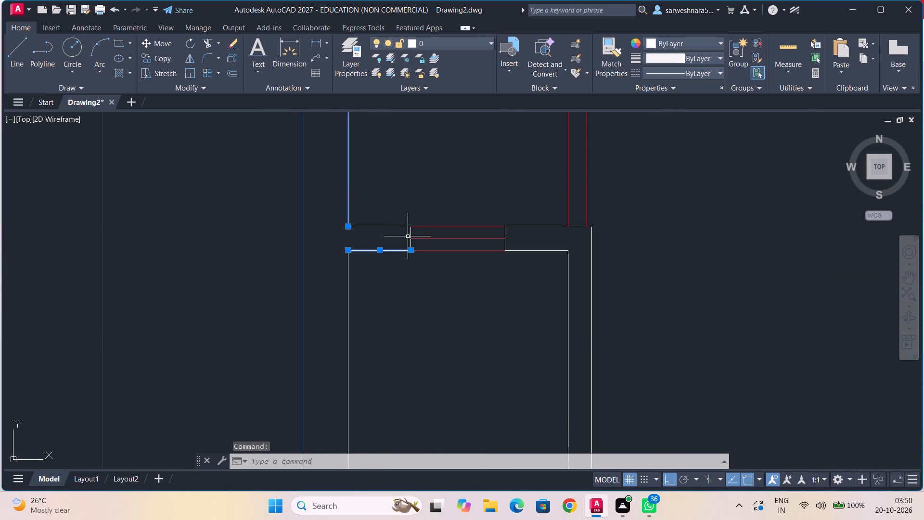
{"action": "left_click", "coordinate": [411, 235]}
{"action": "left_click", "coordinate": [398, 227]}
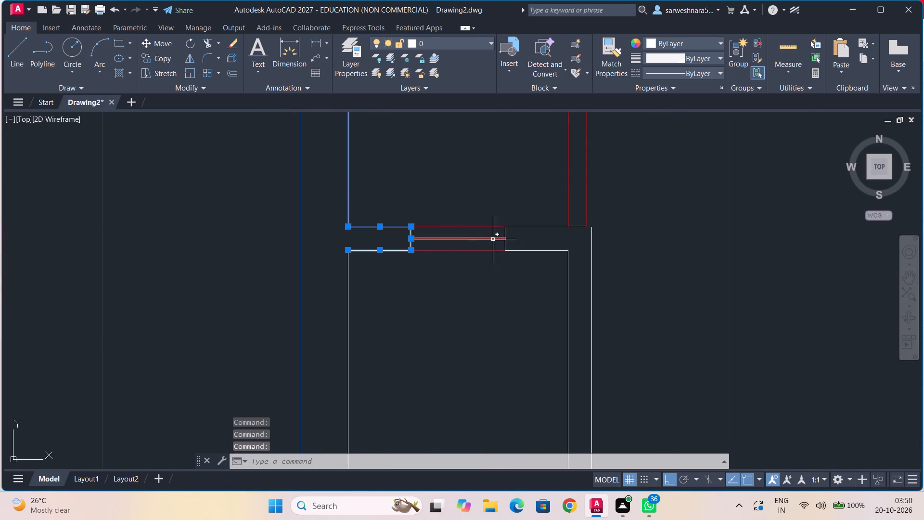
Add the wall corner right of the small window, both partition lines below it and the room's left inner wall line to the selection.
{"action": "left_click", "coordinate": [504, 236]}
{"action": "left_click", "coordinate": [524, 227]}
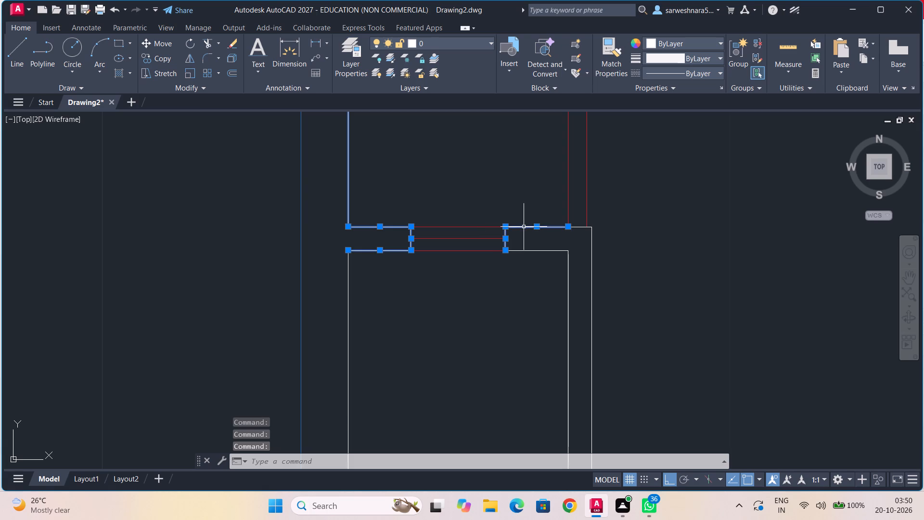
{"action": "left_click", "coordinate": [577, 227]}
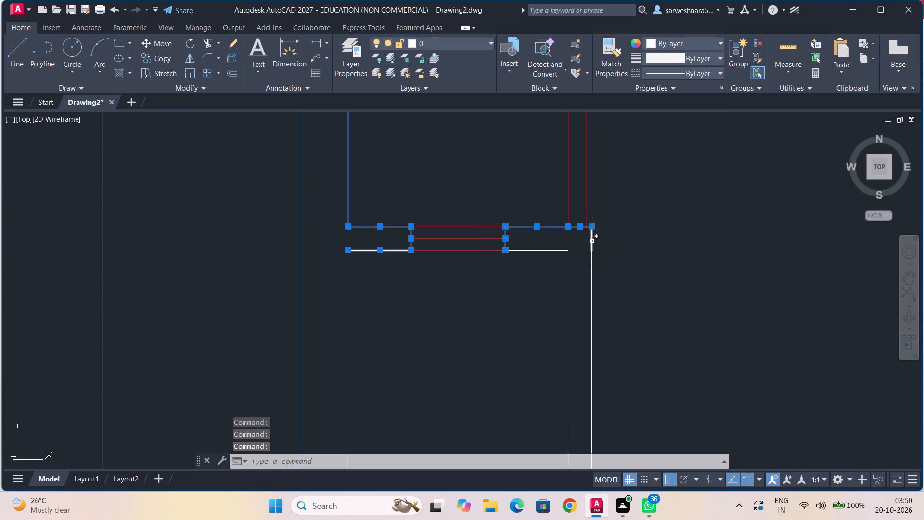
{"action": "left_click", "coordinate": [592, 241]}
{"action": "left_click", "coordinate": [555, 249]}
{"action": "left_click", "coordinate": [567, 268]}
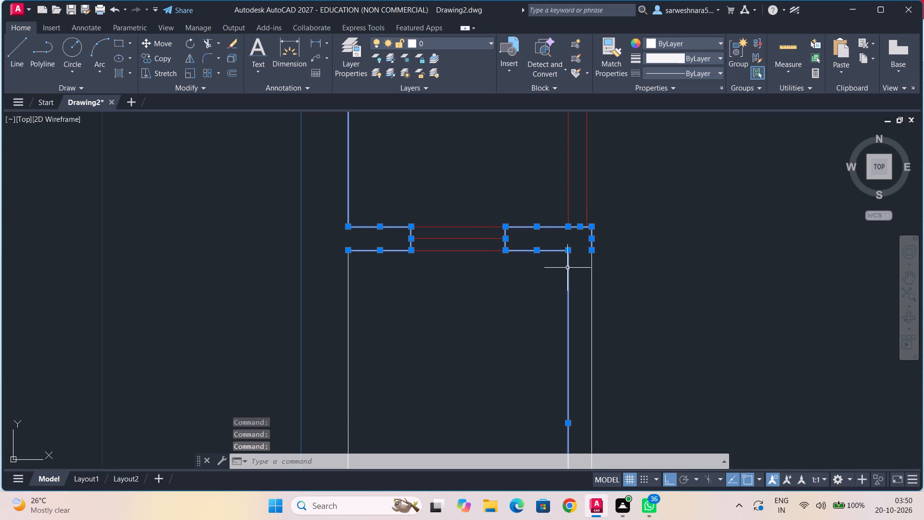
{"action": "left_click", "coordinate": [592, 276]}
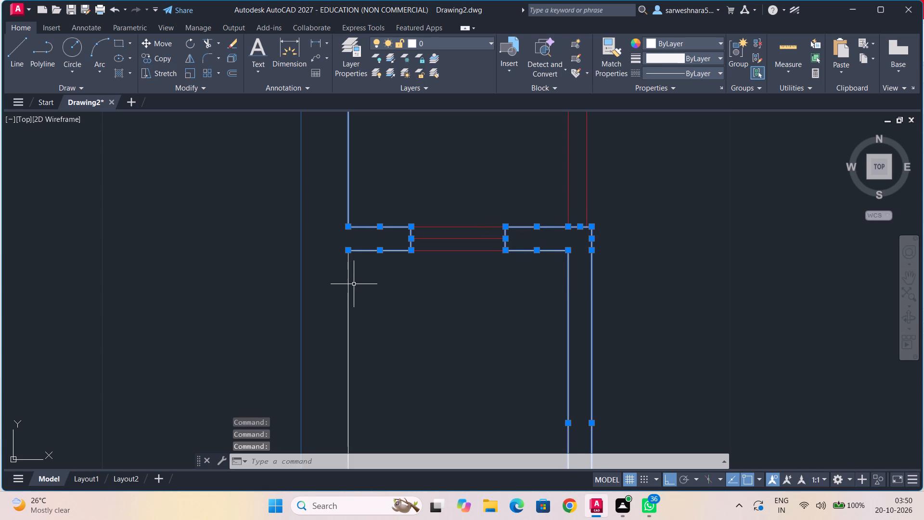
{"action": "left_click", "coordinate": [347, 282]}
Add the top, left and bottom white edges of the column below that room on the left outer wall to the selection.
{"action": "scroll", "coordinate": [378, 370], "scroll_direction": "down", "scroll_amount": 1}
{"action": "middle_click_drag", "start_coordinate": [378, 370], "coordinate": [398, 316]}
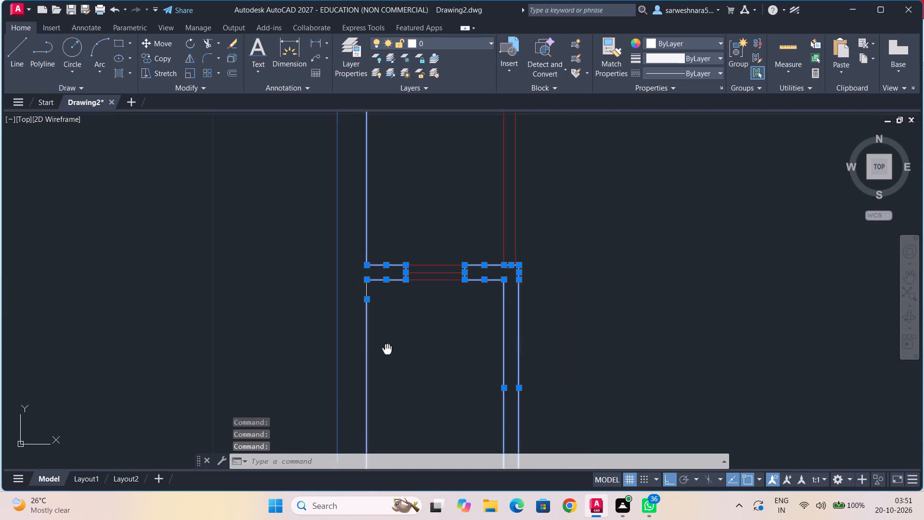
{"action": "middle_click_drag", "start_coordinate": [398, 316], "coordinate": [424, 232]}
{"action": "middle_click_drag", "start_coordinate": [447, 329], "coordinate": [454, 216]}
{"action": "scroll", "coordinate": [401, 275], "scroll_direction": "up", "scroll_amount": 2}
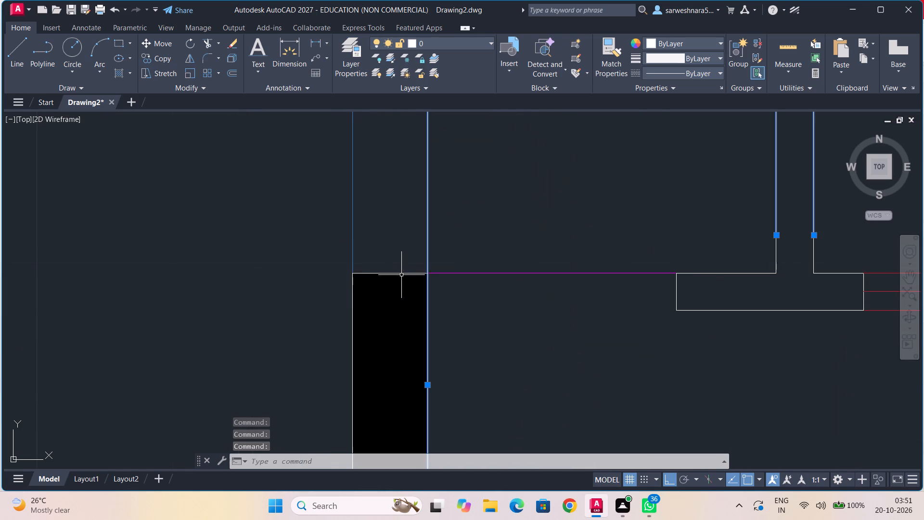
{"action": "left_click", "coordinate": [412, 273]}
{"action": "left_click", "coordinate": [352, 291]}
{"action": "middle_click_drag", "start_coordinate": [481, 377], "coordinate": [481, 369]}
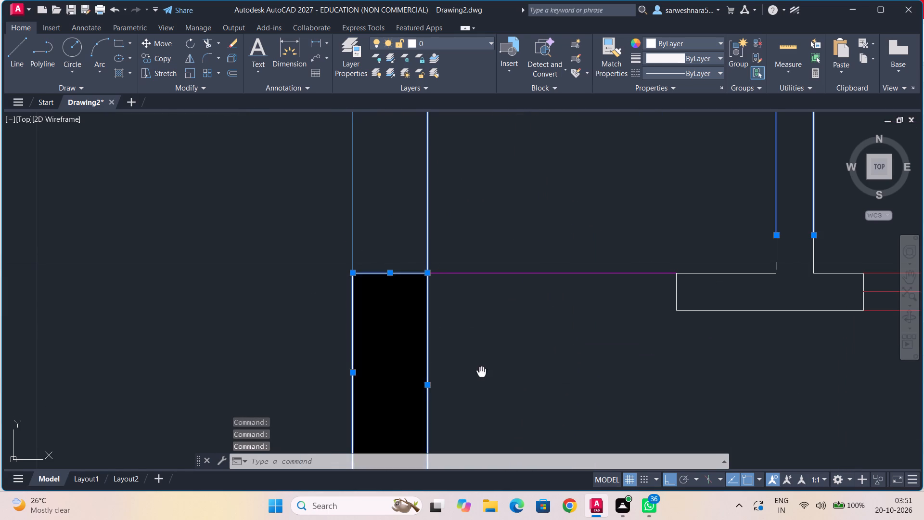
{"action": "middle_click_drag", "start_coordinate": [481, 369], "coordinate": [519, 226]}
{"action": "left_click", "coordinate": [449, 324]}
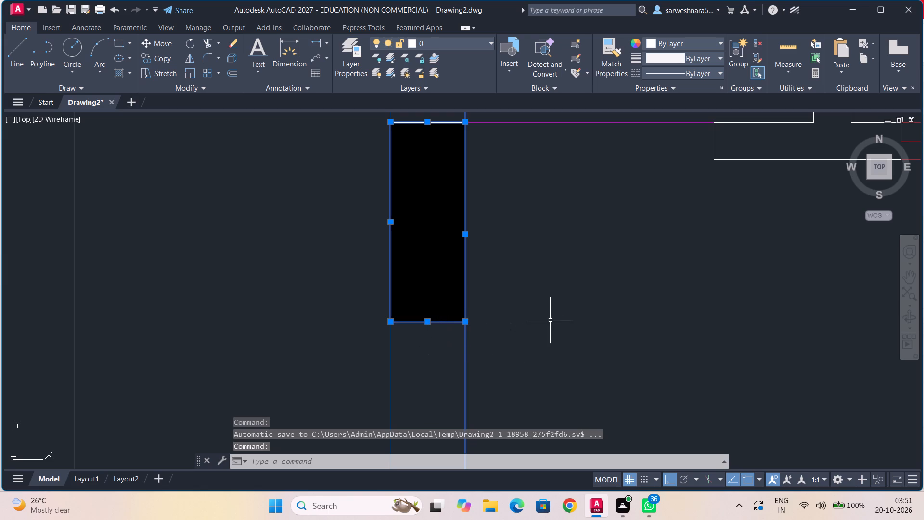
Add the full outline of the T-shaped wall end below the vertical partition, between the magenta opening and the red window, to the selection.
{"action": "scroll", "coordinate": [584, 306], "scroll_direction": "down", "scroll_amount": 1}
{"action": "middle_click_drag", "start_coordinate": [603, 301], "coordinate": [404, 383]}
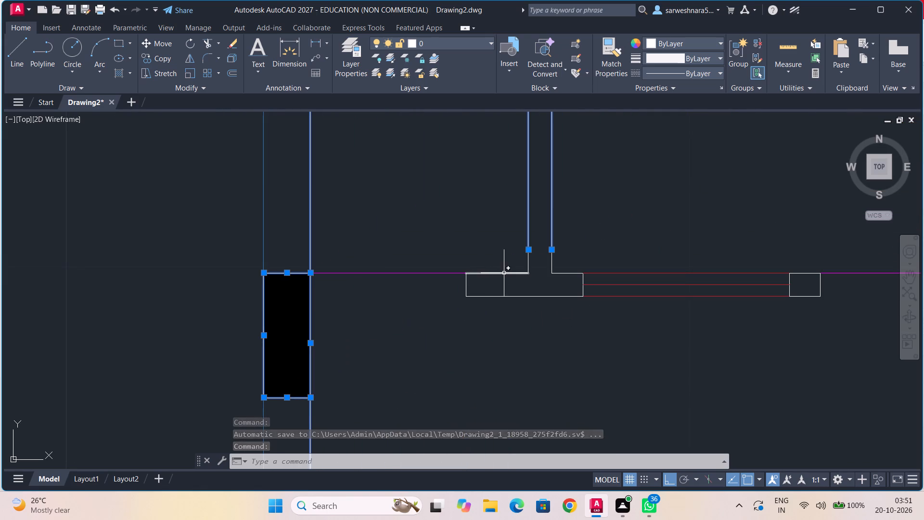
{"action": "left_click", "coordinate": [504, 273]}
{"action": "left_click", "coordinate": [528, 266]}
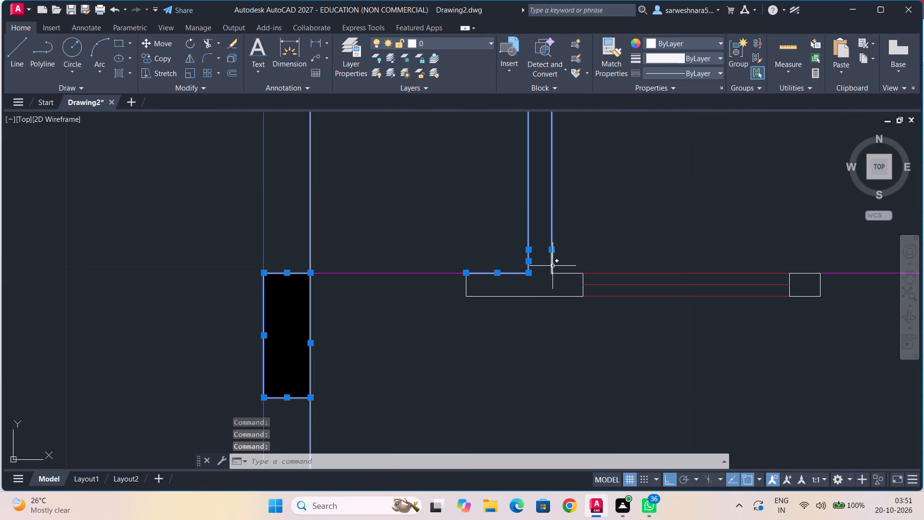
{"action": "left_click", "coordinate": [552, 265]}
{"action": "left_click", "coordinate": [560, 274]}
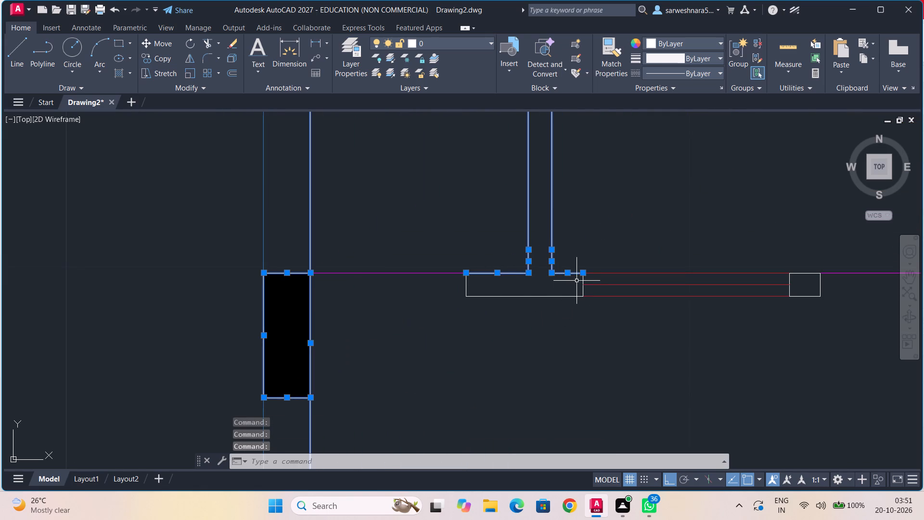
{"action": "left_click", "coordinate": [583, 281]}
{"action": "left_click", "coordinate": [563, 296]}
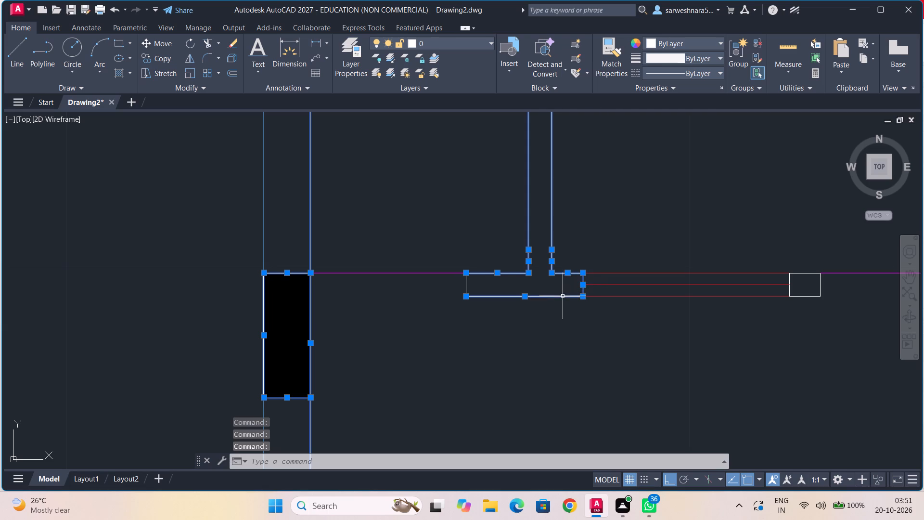
{"action": "left_click", "coordinate": [467, 284]}
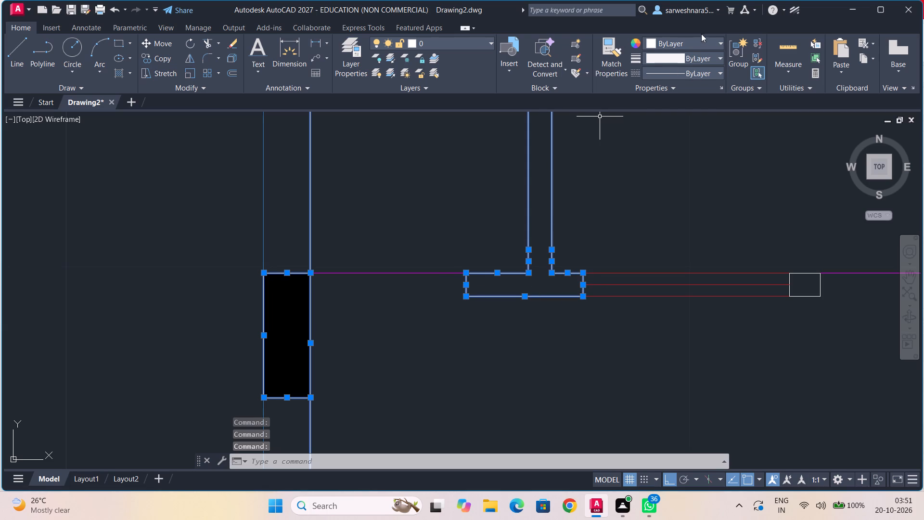
Recolour all the selected wall and column lines blue 39,118,187 and clear the selection.
{"action": "left_click", "coordinate": [701, 33]}
{"action": "left_click", "coordinate": [703, 42]}
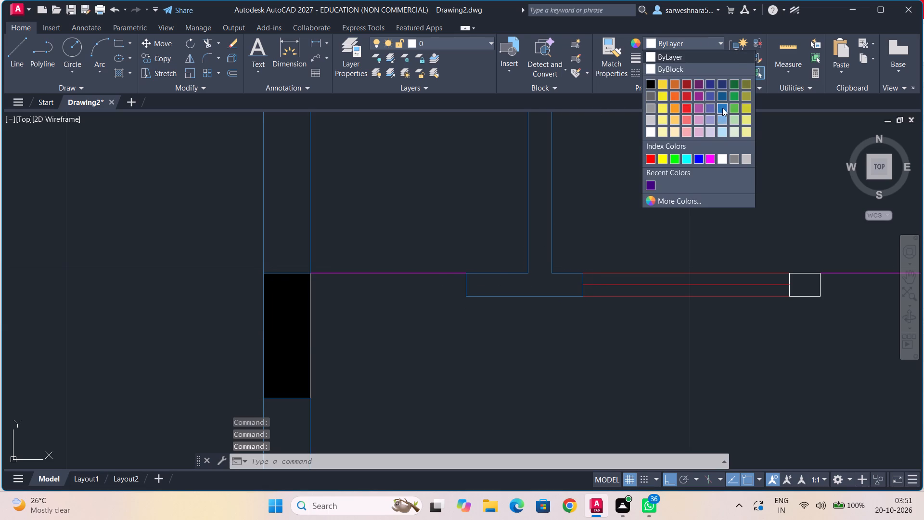
{"action": "left_click", "coordinate": [722, 108]}
{"action": "key", "text": "Escape"}
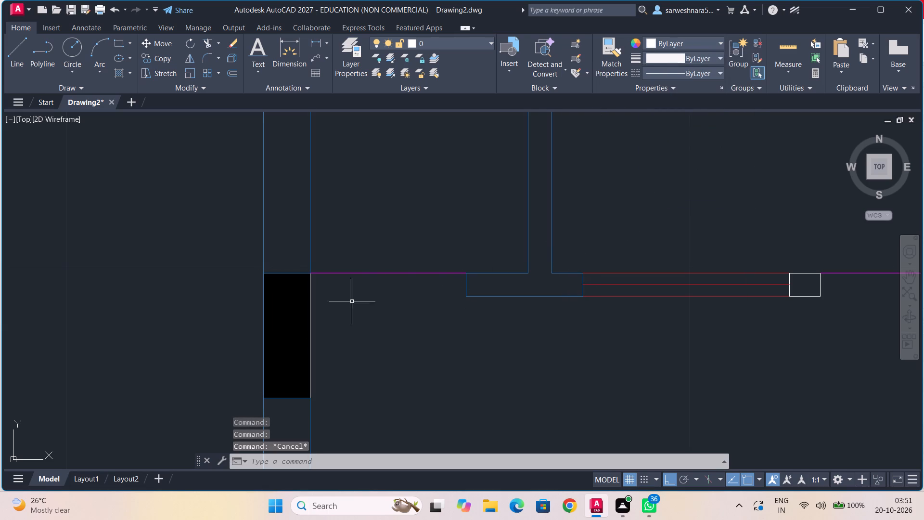
Recolour the adjacent column's white inner edge and the small square wall piece at the red window's far end blue 39,118,187.
{"action": "left_click", "coordinate": [311, 309]}
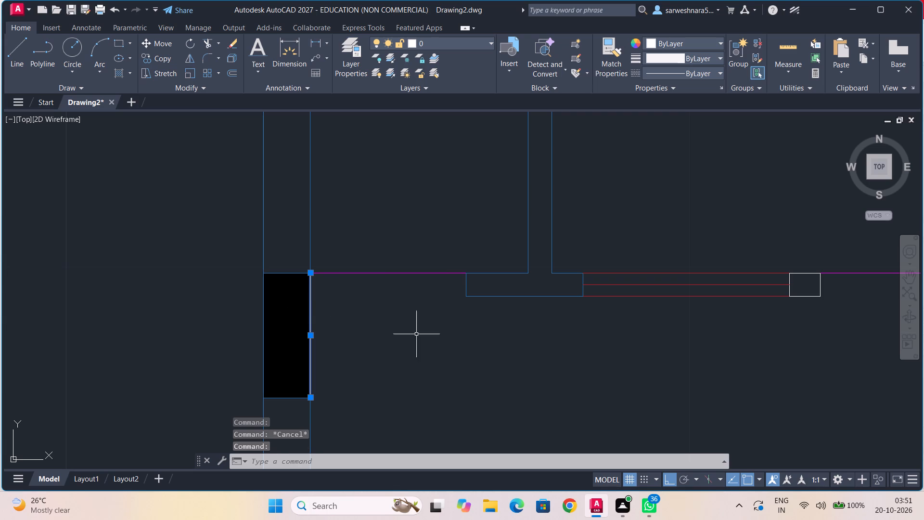
{"action": "middle_click_drag", "start_coordinate": [501, 356], "coordinate": [222, 326]}
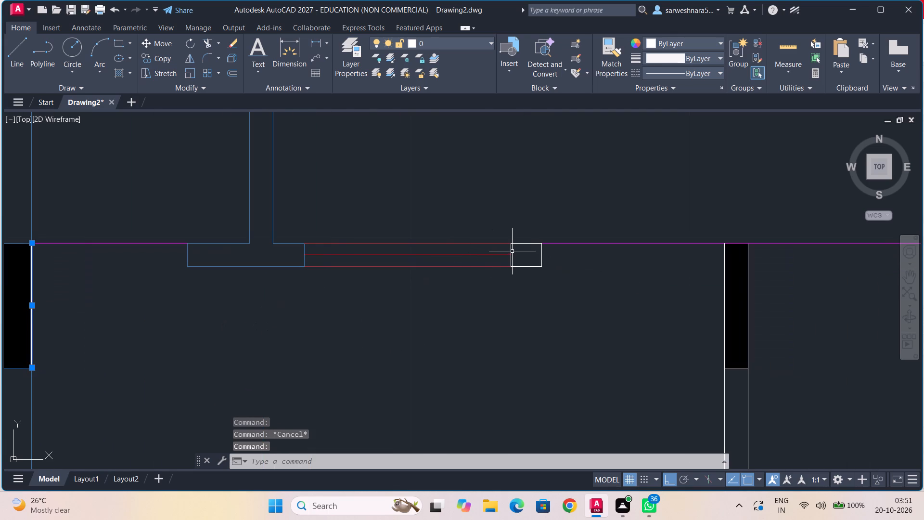
{"action": "left_click", "coordinate": [512, 251]}
{"action": "left_click", "coordinate": [520, 243]}
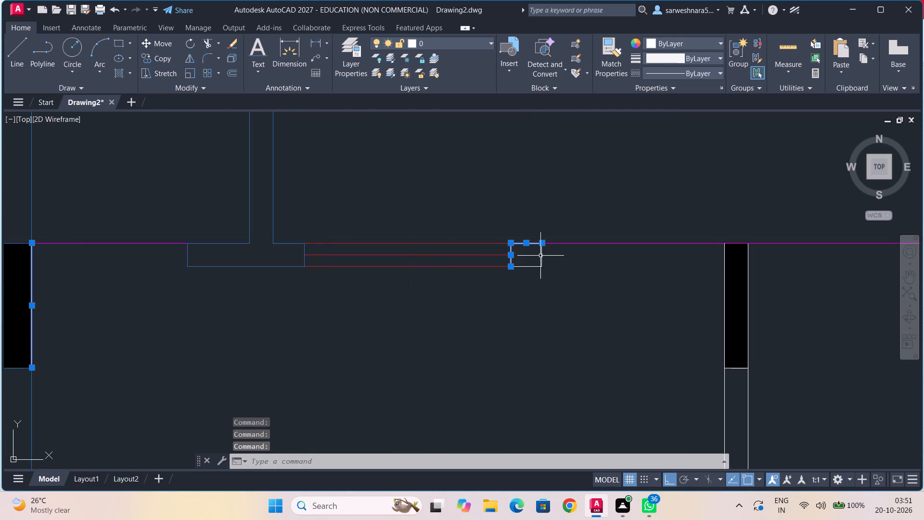
{"action": "left_click", "coordinate": [542, 256]}
{"action": "left_click", "coordinate": [532, 267]}
{"action": "left_click", "coordinate": [663, 43]}
{"action": "left_click", "coordinate": [720, 105]}
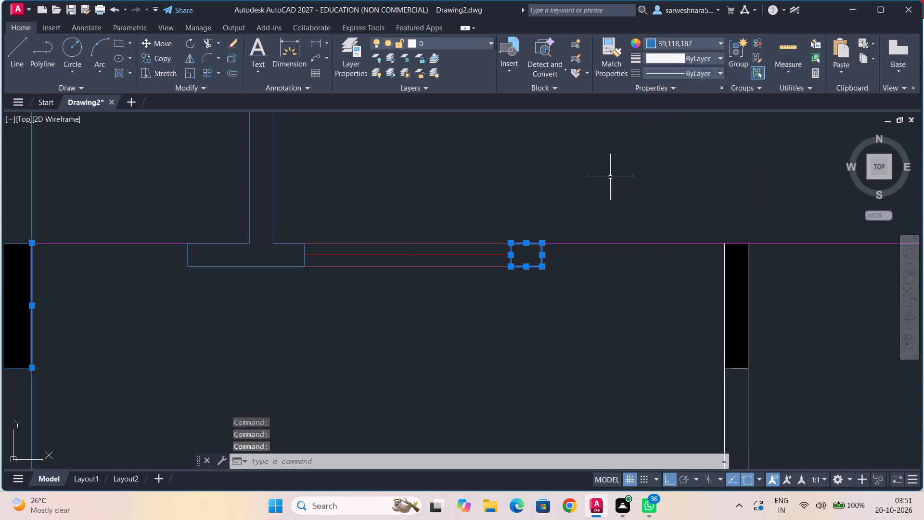
{"action": "key", "text": "Escape"}
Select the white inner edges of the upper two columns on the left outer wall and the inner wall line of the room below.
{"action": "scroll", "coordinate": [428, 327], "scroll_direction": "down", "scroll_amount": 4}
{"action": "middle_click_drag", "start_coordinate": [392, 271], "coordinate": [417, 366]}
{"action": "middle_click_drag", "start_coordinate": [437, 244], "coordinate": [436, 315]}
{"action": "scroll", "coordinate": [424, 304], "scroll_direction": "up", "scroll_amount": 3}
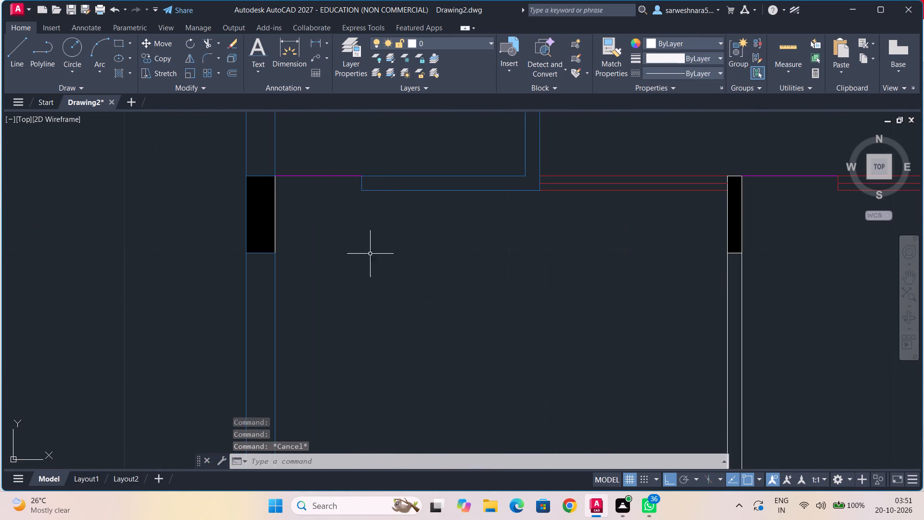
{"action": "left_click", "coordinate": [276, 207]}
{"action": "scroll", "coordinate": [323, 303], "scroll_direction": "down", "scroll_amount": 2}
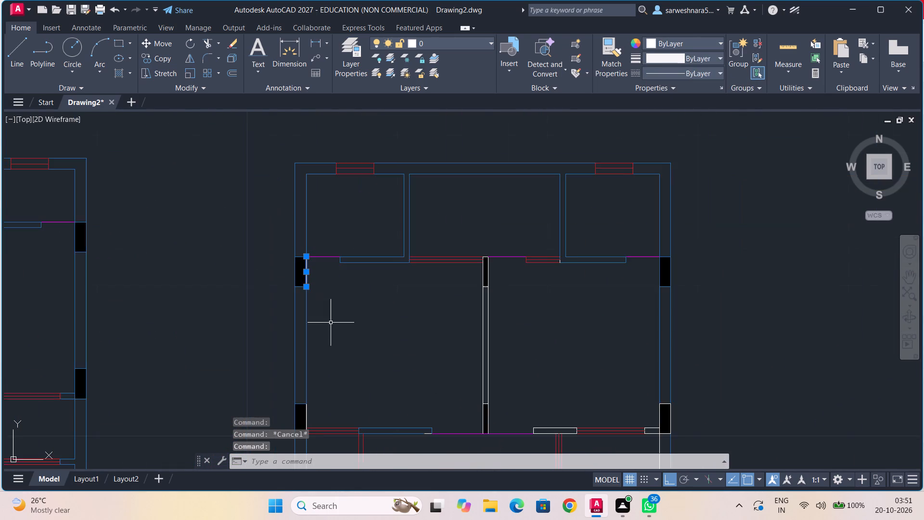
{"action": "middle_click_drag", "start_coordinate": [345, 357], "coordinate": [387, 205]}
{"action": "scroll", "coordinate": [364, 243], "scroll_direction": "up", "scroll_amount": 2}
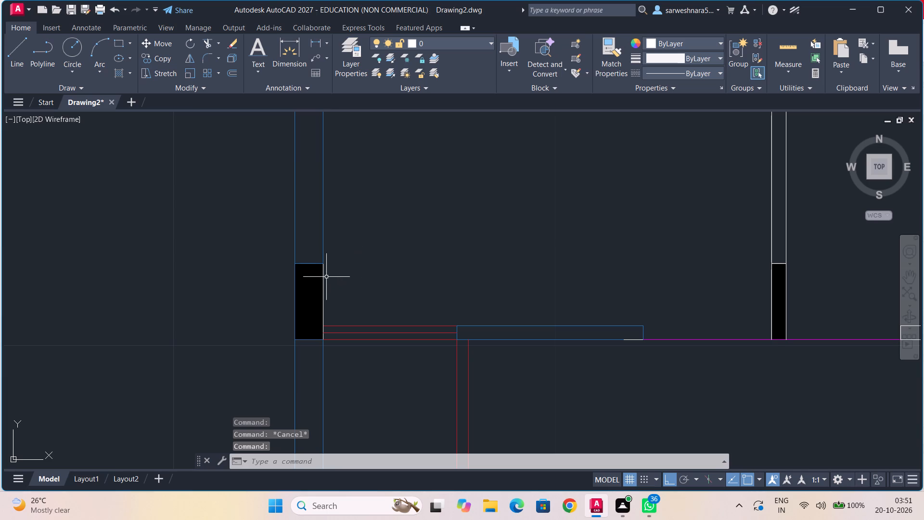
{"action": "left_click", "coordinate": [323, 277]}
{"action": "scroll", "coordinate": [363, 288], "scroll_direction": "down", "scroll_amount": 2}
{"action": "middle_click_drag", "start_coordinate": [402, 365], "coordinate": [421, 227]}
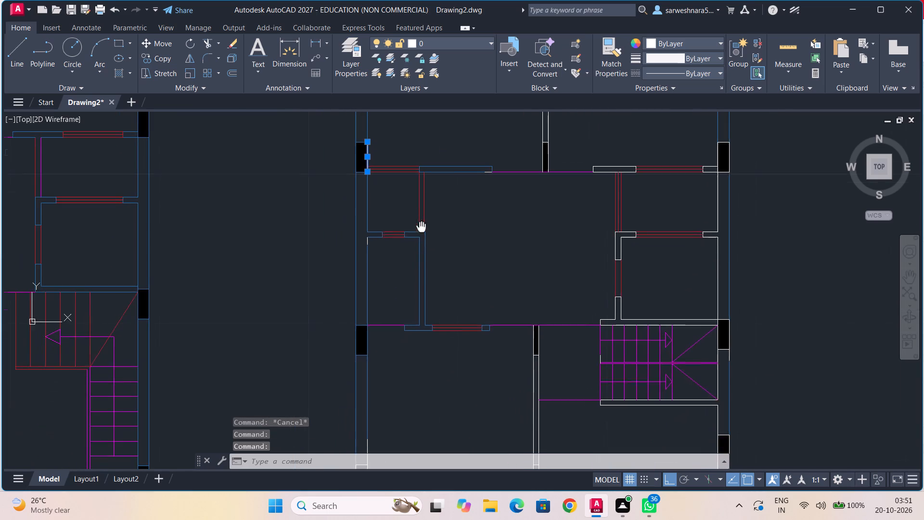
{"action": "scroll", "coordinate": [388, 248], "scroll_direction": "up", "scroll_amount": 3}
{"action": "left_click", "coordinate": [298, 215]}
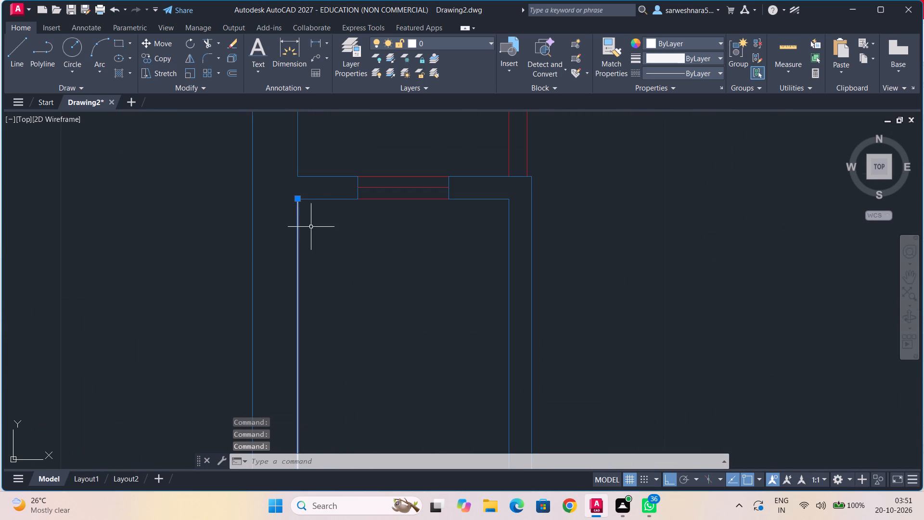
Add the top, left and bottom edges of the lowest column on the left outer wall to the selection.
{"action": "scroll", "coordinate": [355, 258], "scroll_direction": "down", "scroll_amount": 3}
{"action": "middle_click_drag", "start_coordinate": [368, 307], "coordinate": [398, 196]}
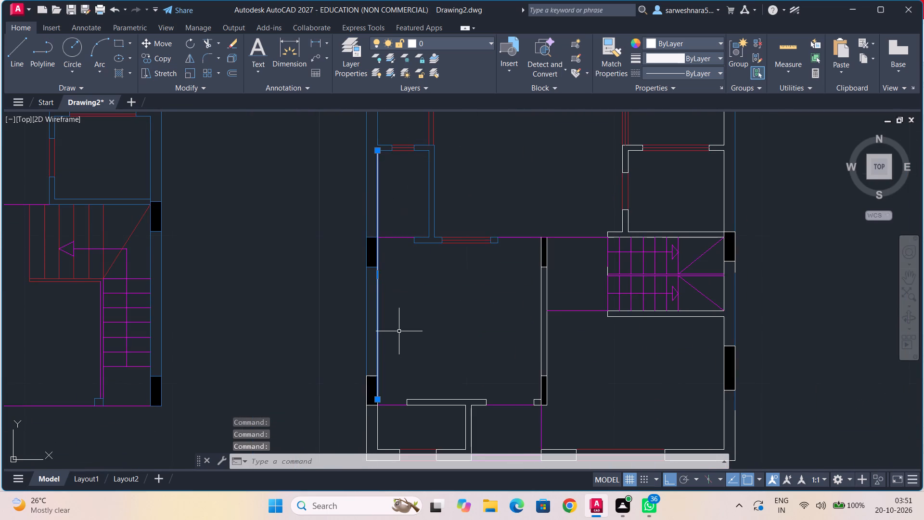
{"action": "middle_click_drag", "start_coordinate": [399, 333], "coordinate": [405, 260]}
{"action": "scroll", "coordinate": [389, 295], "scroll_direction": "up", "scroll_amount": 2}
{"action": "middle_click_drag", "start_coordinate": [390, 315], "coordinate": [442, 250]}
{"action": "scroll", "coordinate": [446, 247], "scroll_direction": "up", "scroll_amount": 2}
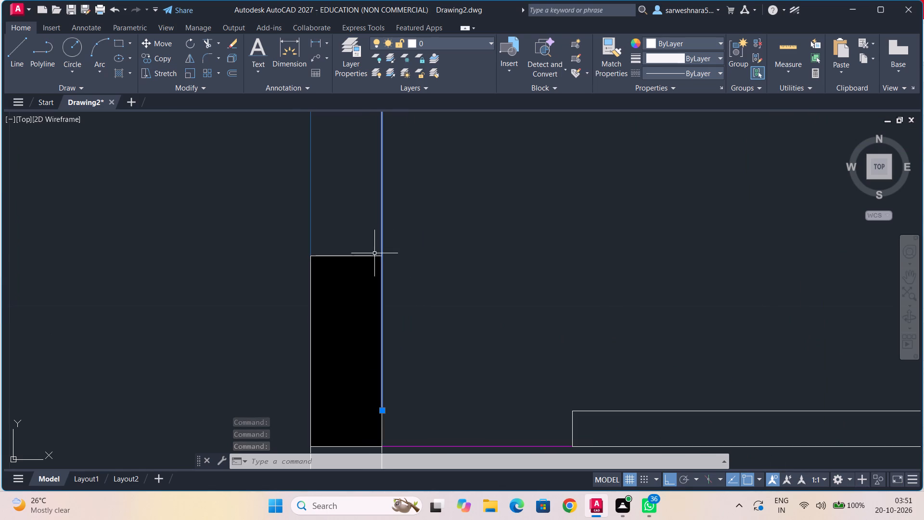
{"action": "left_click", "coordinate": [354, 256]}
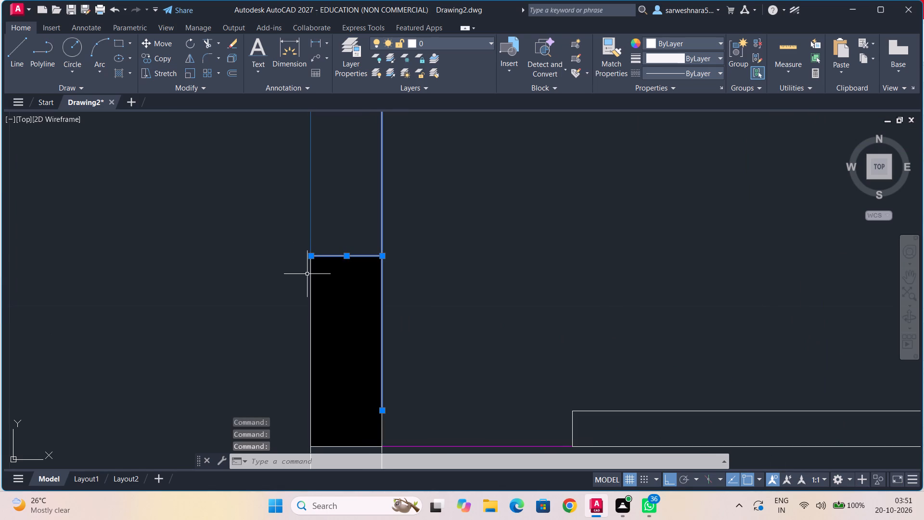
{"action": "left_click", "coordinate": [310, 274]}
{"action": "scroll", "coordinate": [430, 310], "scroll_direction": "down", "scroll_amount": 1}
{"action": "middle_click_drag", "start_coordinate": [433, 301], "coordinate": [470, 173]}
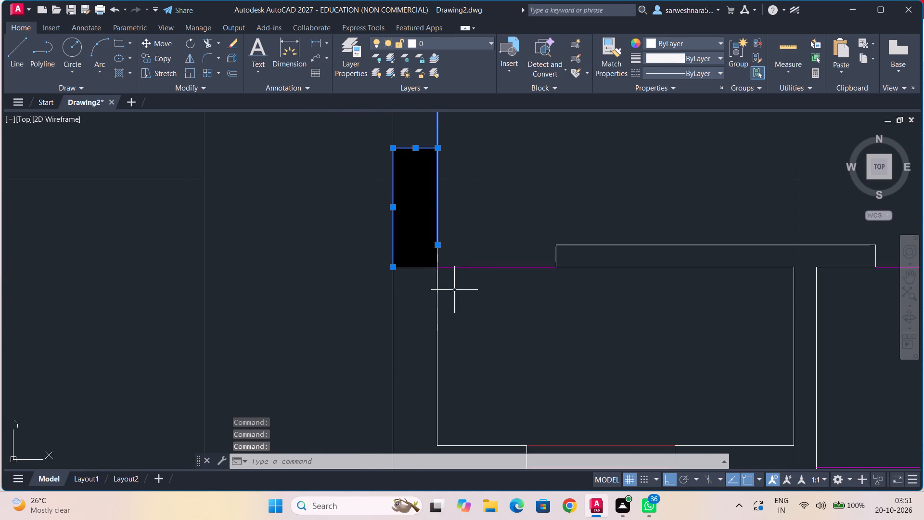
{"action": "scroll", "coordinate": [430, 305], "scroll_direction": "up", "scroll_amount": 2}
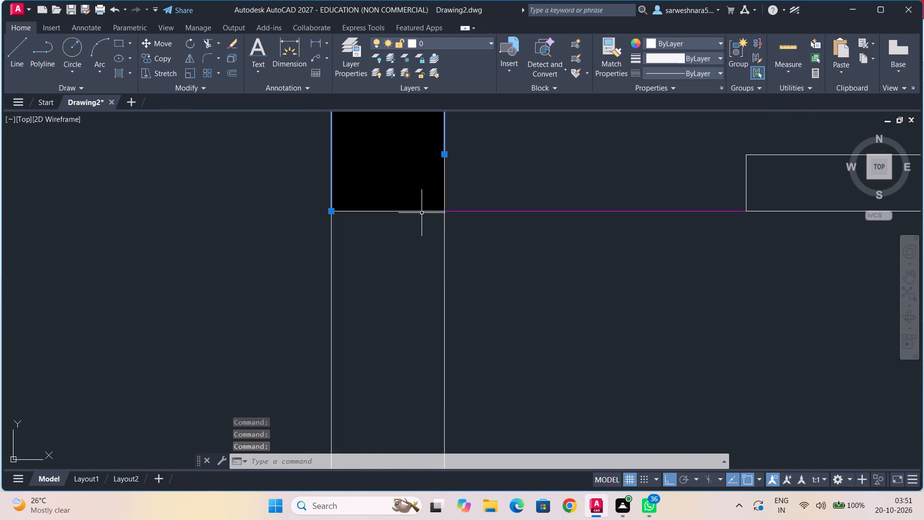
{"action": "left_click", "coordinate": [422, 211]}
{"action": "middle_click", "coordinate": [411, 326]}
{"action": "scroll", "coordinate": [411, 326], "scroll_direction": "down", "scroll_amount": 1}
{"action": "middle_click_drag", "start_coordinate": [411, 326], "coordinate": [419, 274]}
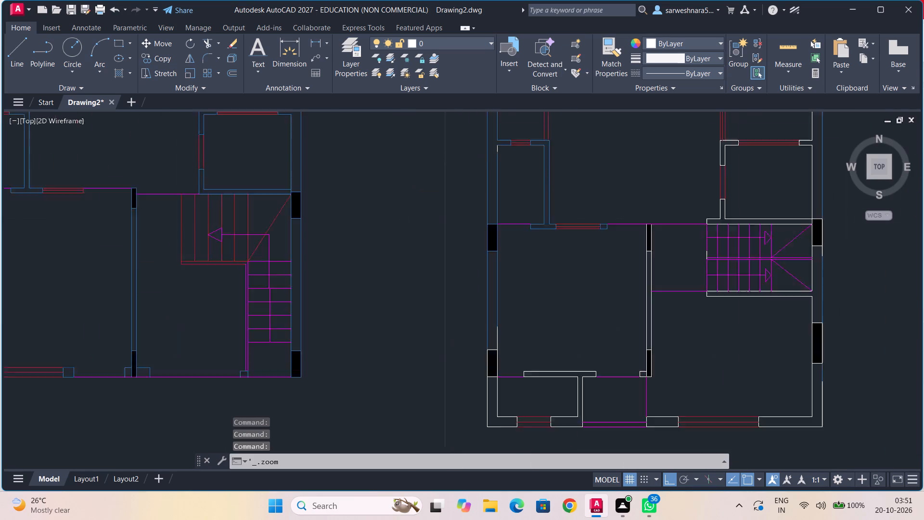
Select both outer-wall lines below the lowest left column, plus the line along the column's inner side and its top and left edges.
{"action": "middle_click_drag", "start_coordinate": [471, 347], "coordinate": [434, 215]}
{"action": "scroll", "coordinate": [443, 292], "scroll_direction": "up", "scroll_amount": 2}
{"action": "middle_click_drag", "start_coordinate": [443, 292], "coordinate": [398, 261]}
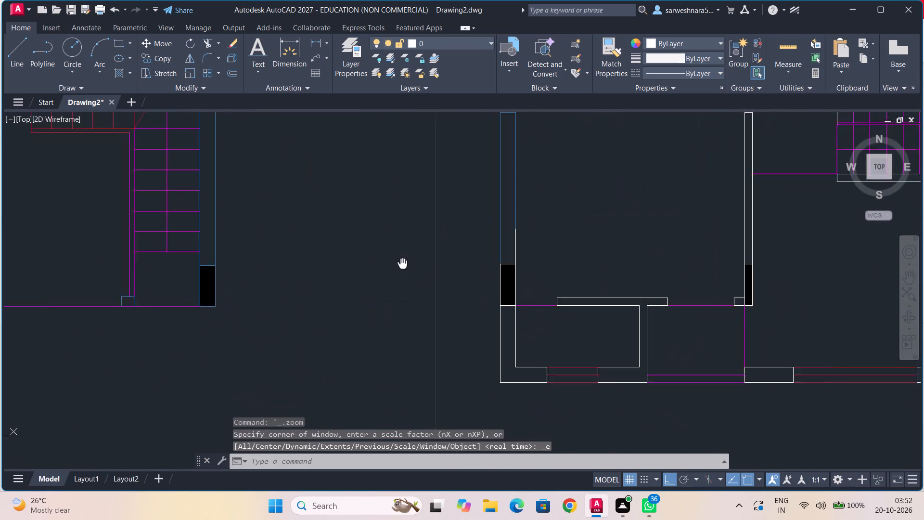
{"action": "middle_click_drag", "start_coordinate": [398, 261], "coordinate": [378, 238]}
{"action": "left_click", "coordinate": [469, 301]}
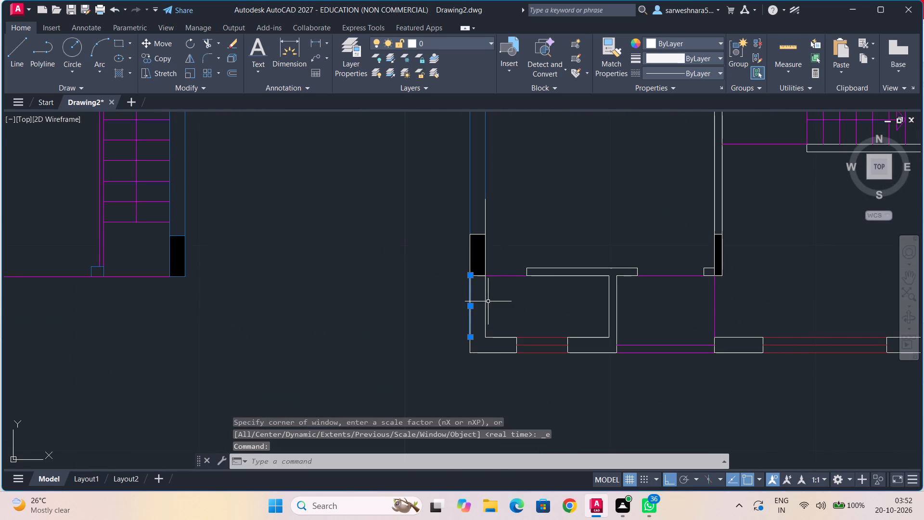
{"action": "left_click", "coordinate": [487, 300]}
{"action": "scroll", "coordinate": [496, 230], "scroll_direction": "up", "scroll_amount": 2}
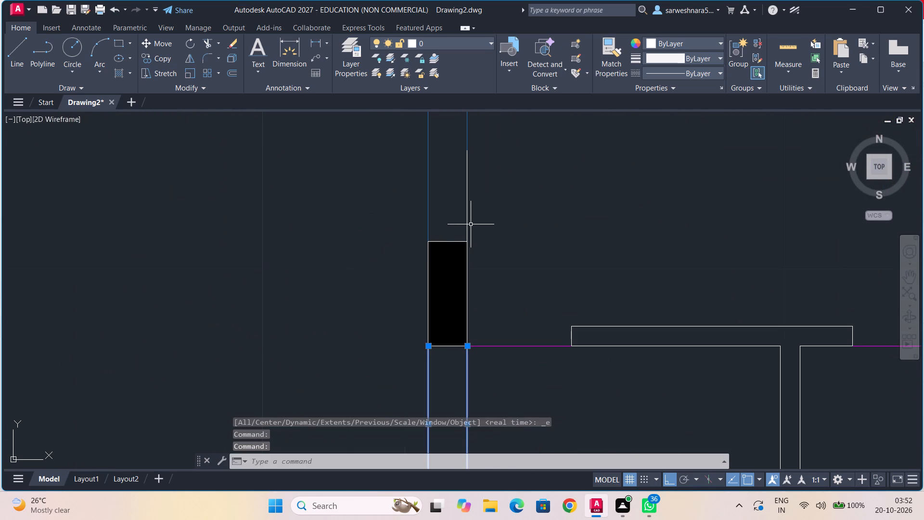
{"action": "left_click", "coordinate": [469, 223]}
{"action": "left_click", "coordinate": [456, 242]}
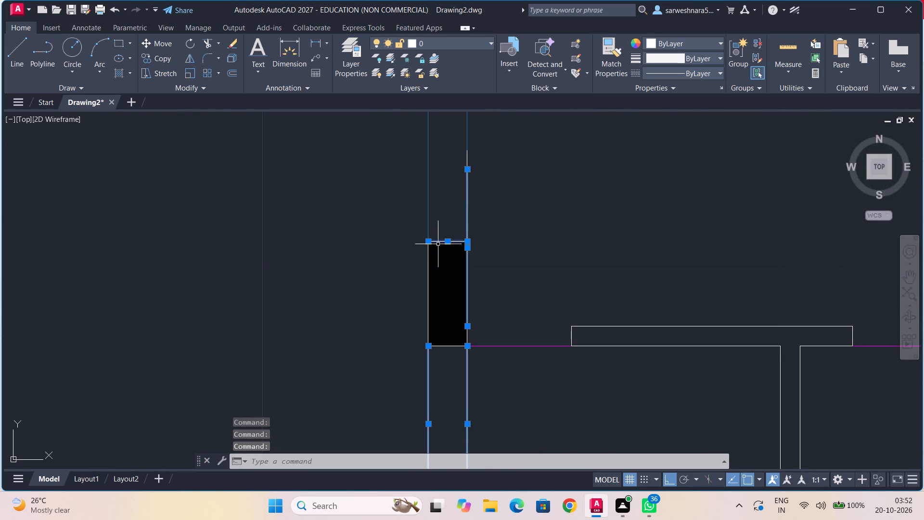
{"action": "left_click", "coordinate": [427, 256]}
Add the long inner wall line running above that column and the column's bottom edge to the selection.
{"action": "scroll", "coordinate": [519, 237], "scroll_direction": "down", "scroll_amount": 3}
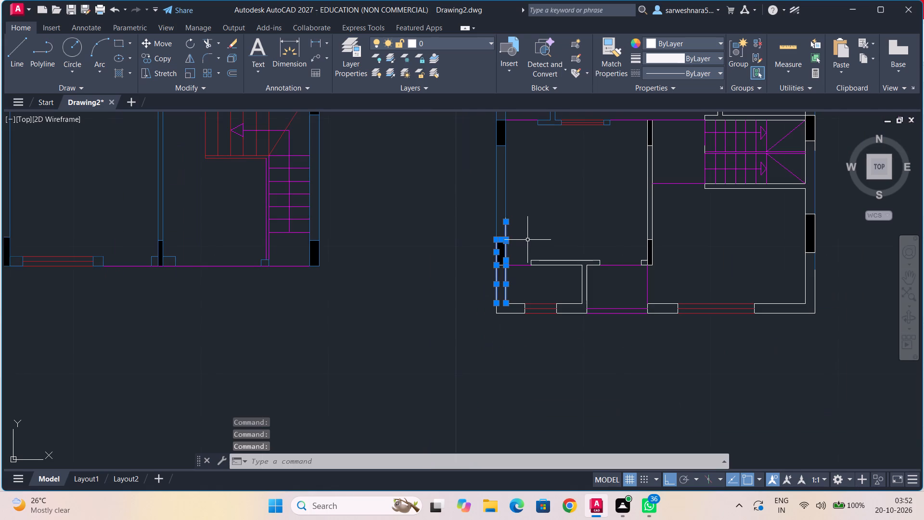
{"action": "scroll", "coordinate": [519, 222], "scroll_direction": "up", "scroll_amount": 4}
{"action": "left_click", "coordinate": [436, 207]}
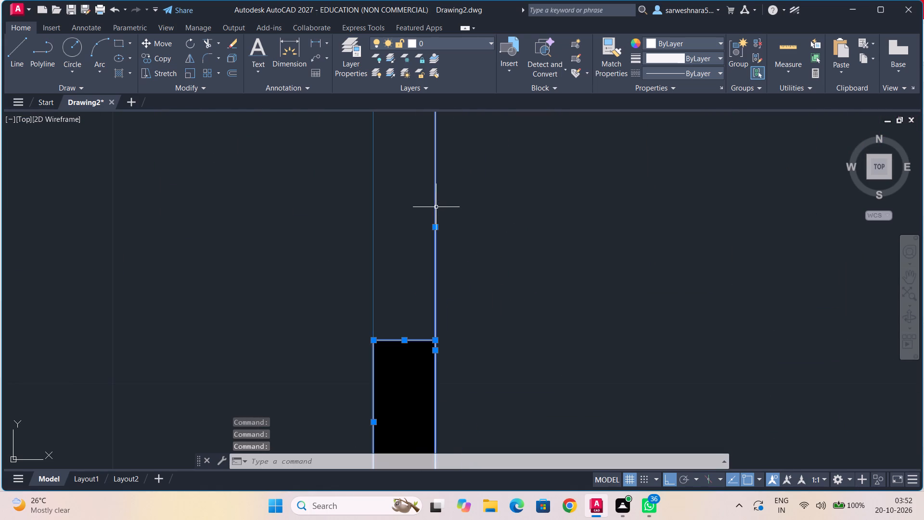
{"action": "scroll", "coordinate": [486, 245], "scroll_direction": "down", "scroll_amount": 3}
{"action": "middle_click", "coordinate": [518, 270]}
{"action": "scroll", "coordinate": [518, 268], "scroll_direction": "down", "scroll_amount": 1}
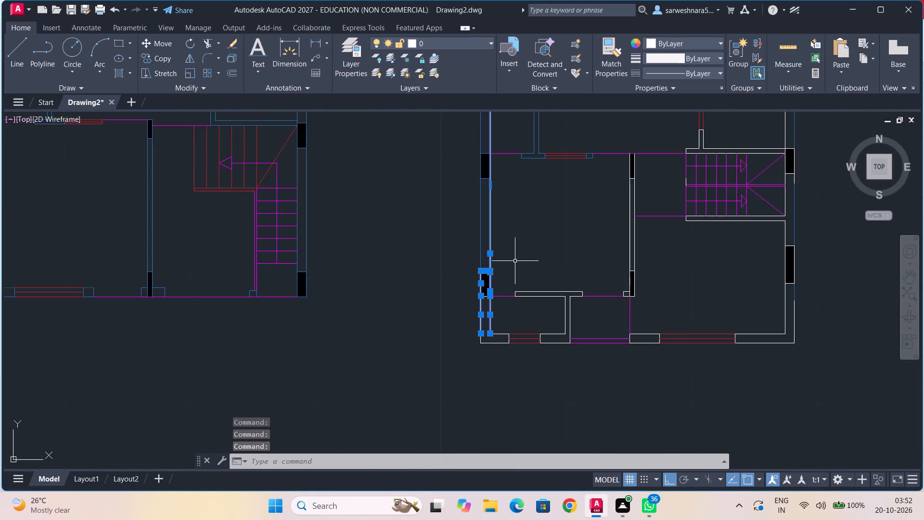
{"action": "scroll", "coordinate": [500, 305], "scroll_direction": "up", "scroll_amount": 5}
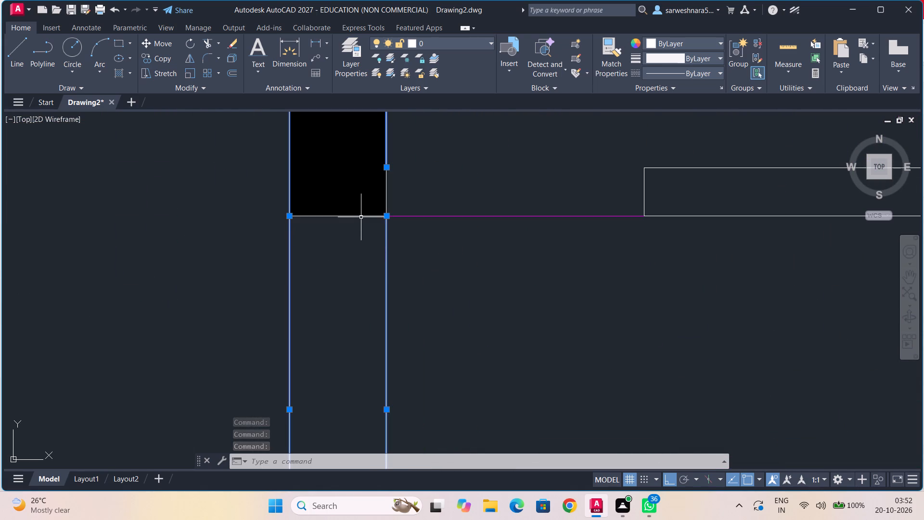
{"action": "left_click", "coordinate": [361, 217]}
Add the outline of the plan's bottom-left corner wall up to the red window, including the long bottom line, to the selection.
{"action": "scroll", "coordinate": [410, 305], "scroll_direction": "down", "scroll_amount": 2}
{"action": "middle_click_drag", "start_coordinate": [439, 329], "coordinate": [444, 244]}
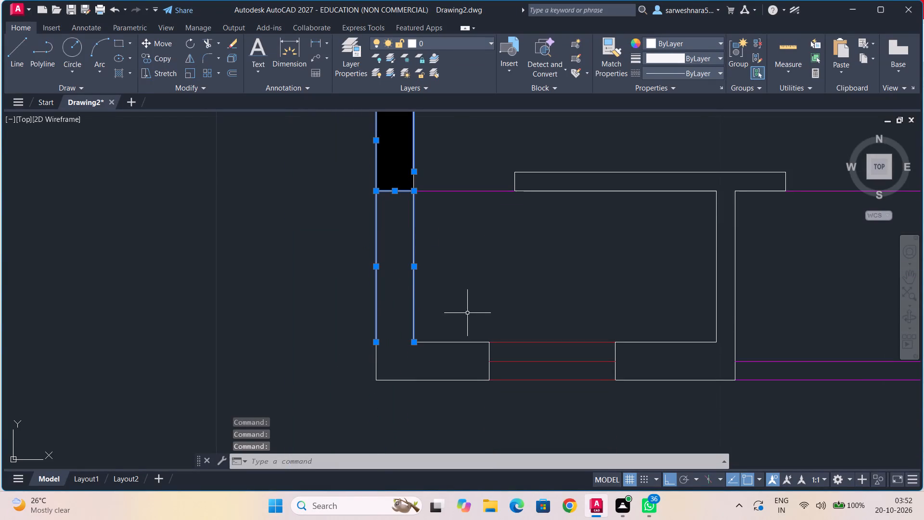
{"action": "left_click", "coordinate": [466, 342]}
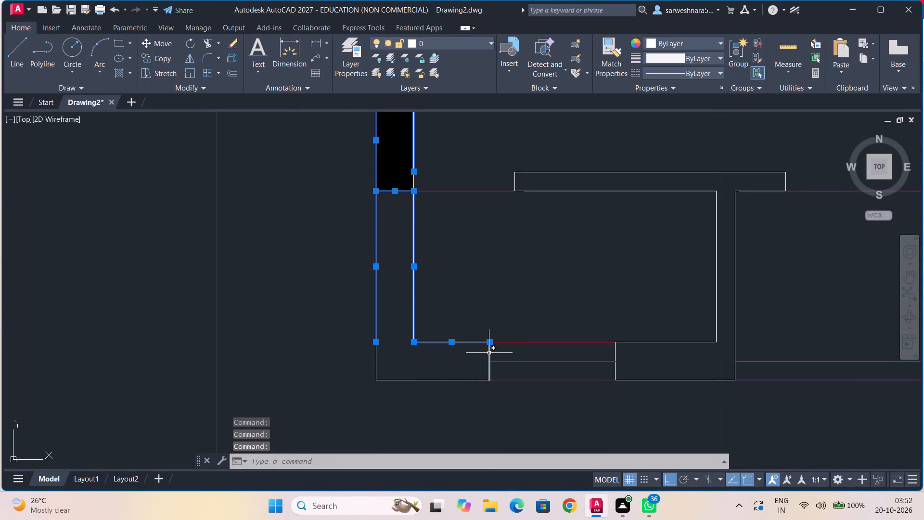
{"action": "left_click", "coordinate": [489, 353]}
{"action": "left_click", "coordinate": [450, 381]}
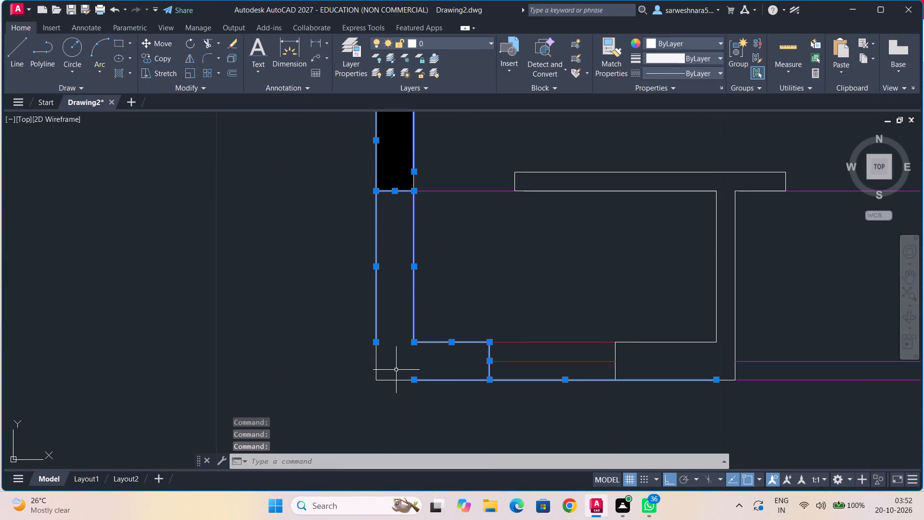
{"action": "left_click", "coordinate": [374, 367]}
{"action": "left_click", "coordinate": [391, 381]}
Add the wall outline beyond the bottom-left red window, including both sides of the vertical inner wall and its short lower end, to the selection.
{"action": "middle_click_drag", "start_coordinate": [548, 321], "coordinate": [271, 280]}
{"action": "scroll", "coordinate": [377, 282], "scroll_direction": "up", "scroll_amount": 1}
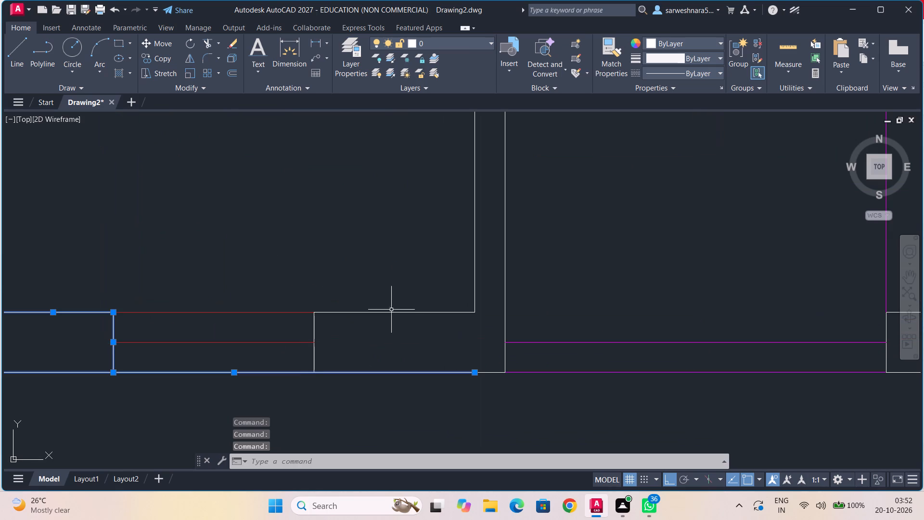
{"action": "left_click", "coordinate": [392, 313]}
{"action": "left_click", "coordinate": [315, 329]}
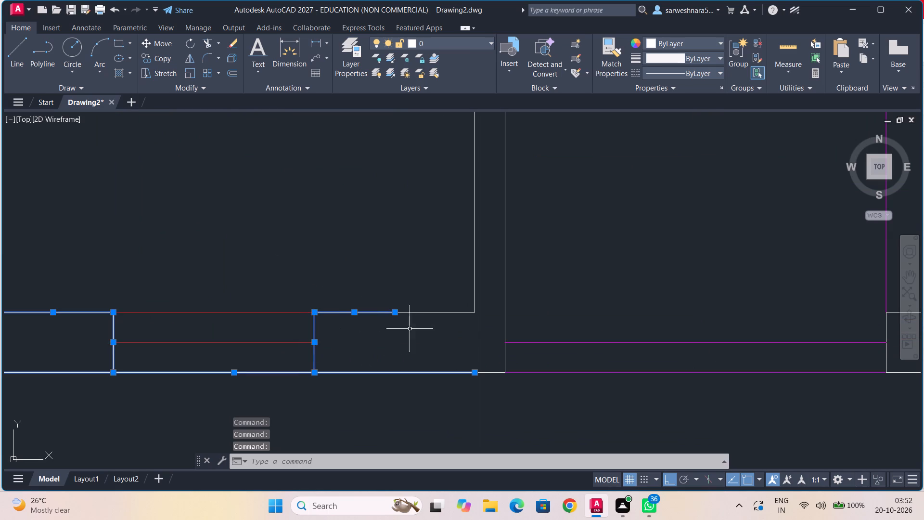
{"action": "left_click", "coordinate": [443, 313]}
{"action": "left_click", "coordinate": [476, 274]}
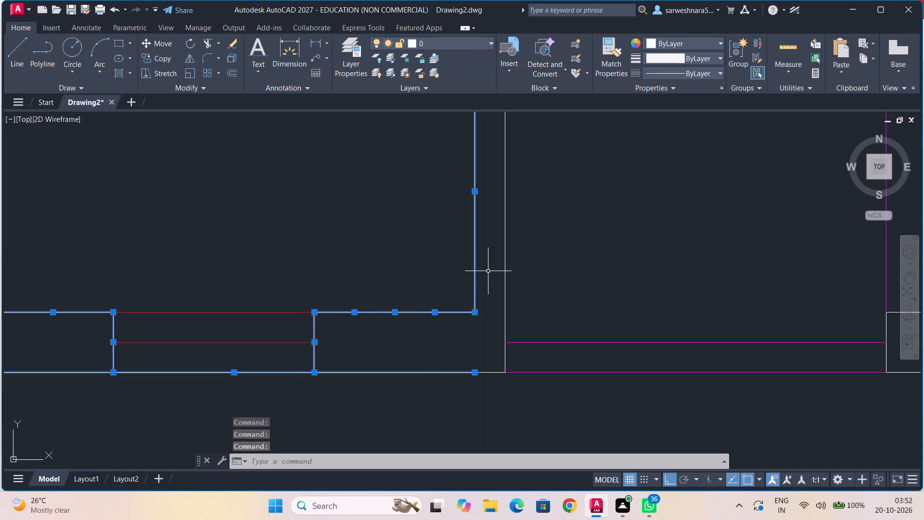
{"action": "left_click", "coordinate": [506, 270]}
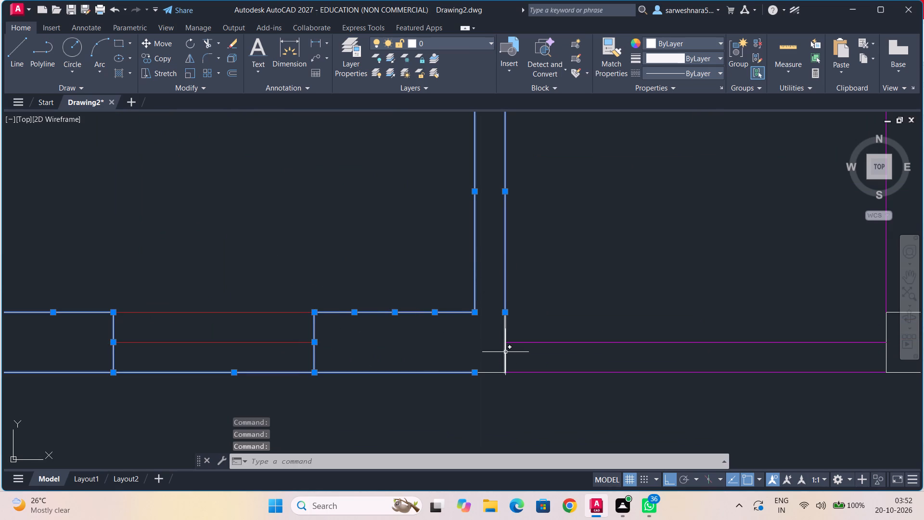
{"action": "left_click", "coordinate": [505, 352]}
{"action": "left_click", "coordinate": [505, 331]}
Add the lower-left, top and both end edges of the horizontal wall atop that vertical inner wall to the selection.
{"action": "scroll", "coordinate": [550, 290], "scroll_direction": "down", "scroll_amount": 2}
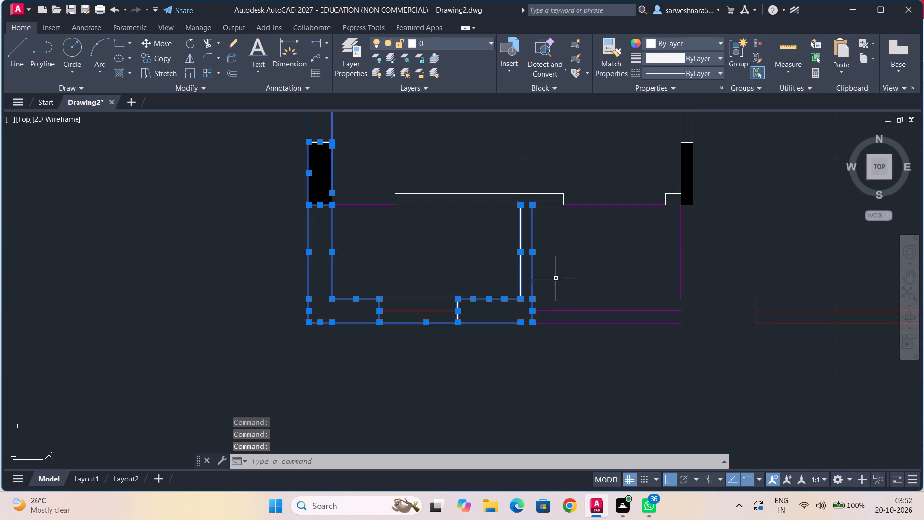
{"action": "middle_click_drag", "start_coordinate": [558, 272], "coordinate": [557, 353]}
{"action": "scroll", "coordinate": [554, 342], "scroll_direction": "up", "scroll_amount": 2}
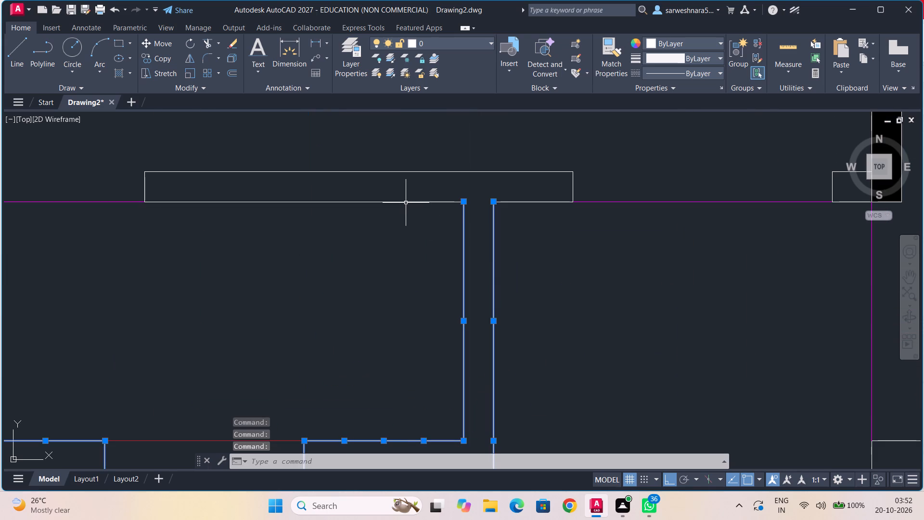
{"action": "left_click", "coordinate": [406, 203]}
{"action": "left_click", "coordinate": [395, 170]}
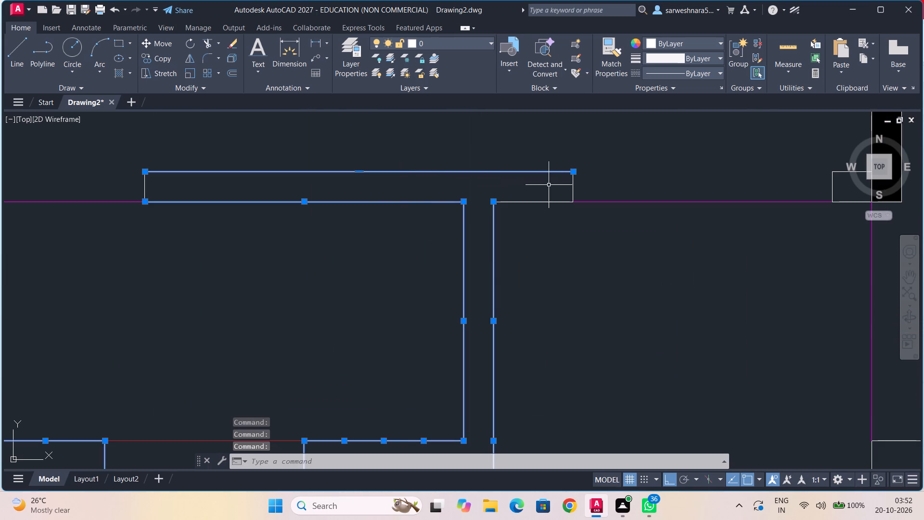
{"action": "left_click", "coordinate": [572, 189]}
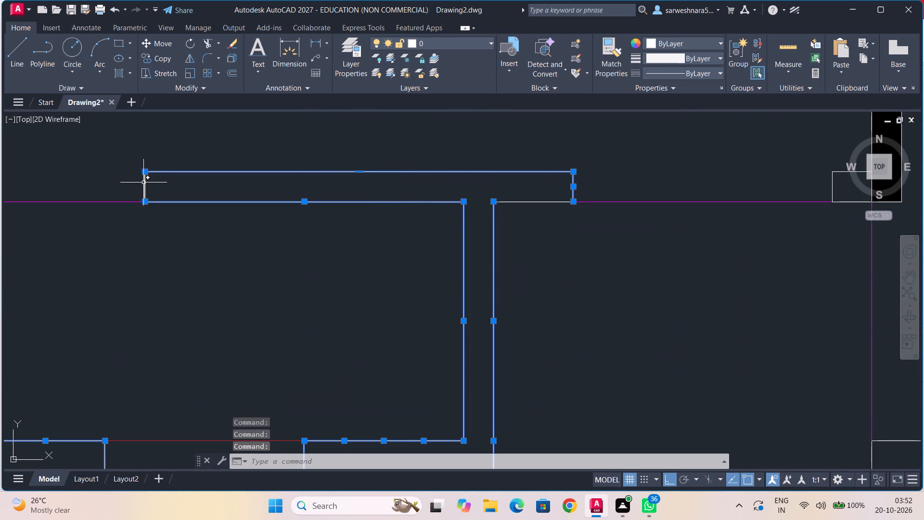
{"action": "left_click", "coordinate": [146, 185]}
Recolour the selected wall and column lines blue 39,118,187.
{"action": "scroll", "coordinate": [579, 292], "scroll_direction": "down", "scroll_amount": 2}
{"action": "middle_click_drag", "start_coordinate": [604, 304], "coordinate": [500, 285]}
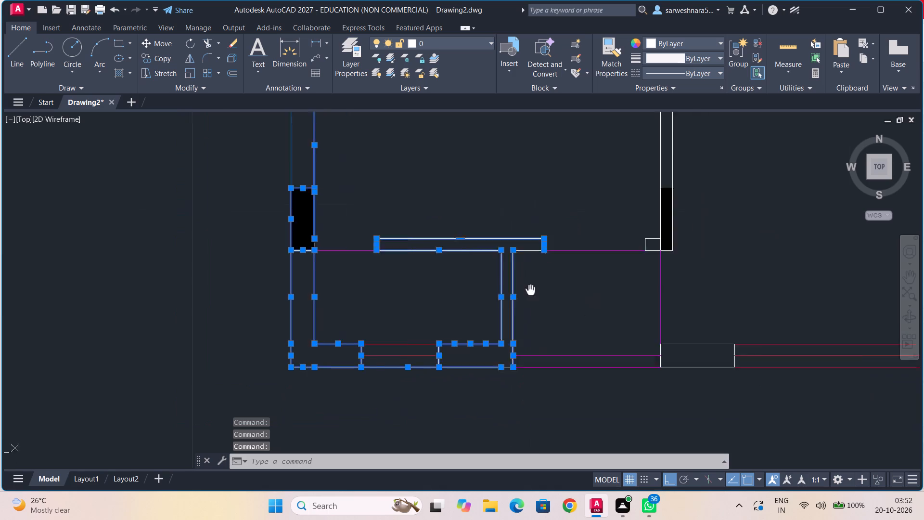
{"action": "middle_click_drag", "start_coordinate": [500, 285], "coordinate": [457, 279]}
{"action": "scroll", "coordinate": [457, 279], "scroll_direction": "down", "scroll_amount": 2}
{"action": "left_click", "coordinate": [671, 45]}
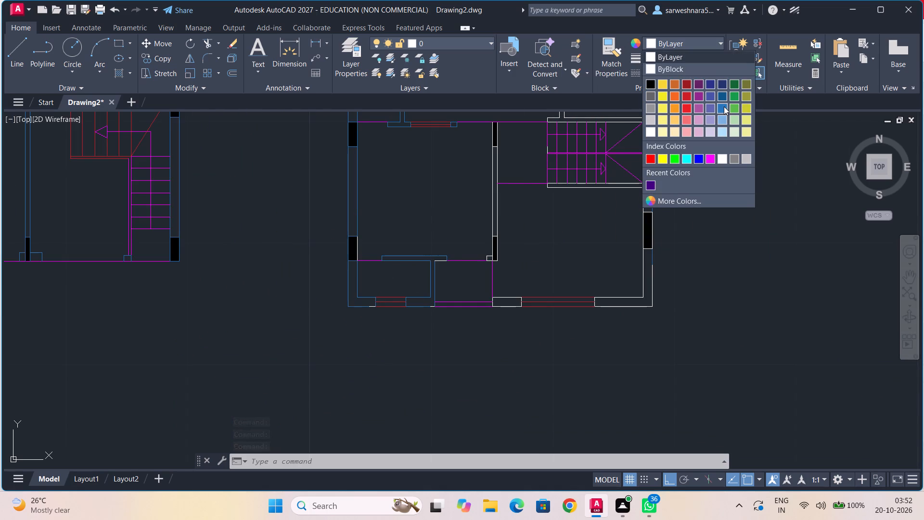
{"action": "left_click", "coordinate": [724, 106]}
{"action": "key", "text": "Escape"}
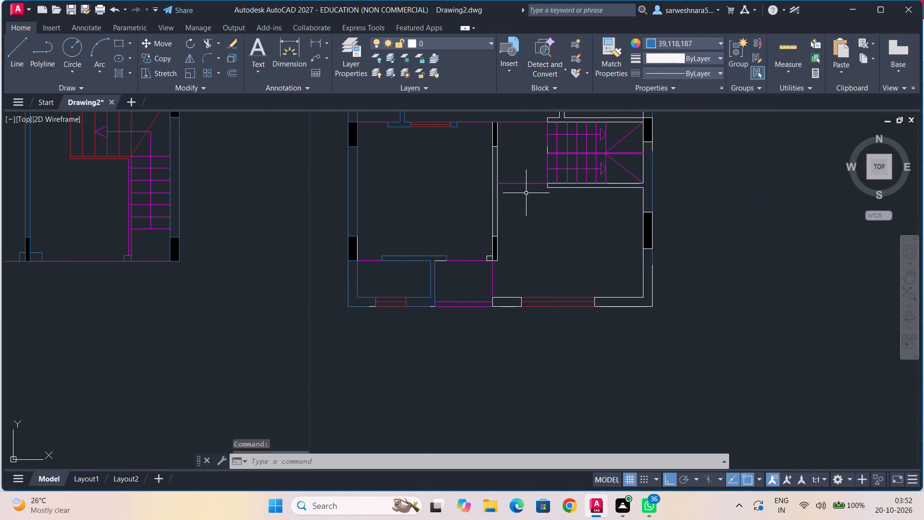
Select the inner edges of the two left outer-wall columns beside the large room in the upper half of the plan.
{"action": "middle_click_drag", "start_coordinate": [381, 231], "coordinate": [402, 384]}
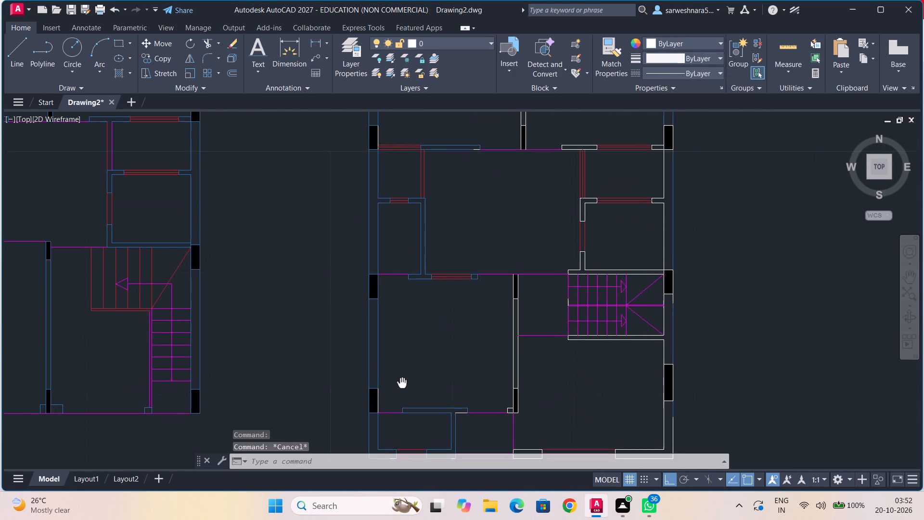
{"action": "middle_click_drag", "start_coordinate": [402, 384], "coordinate": [406, 431]}
{"action": "middle_click_drag", "start_coordinate": [397, 229], "coordinate": [411, 360]}
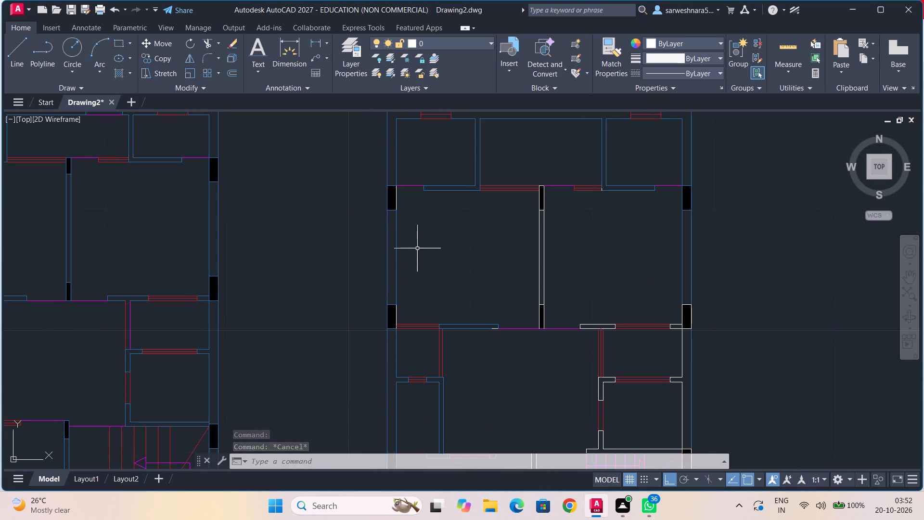
{"action": "scroll", "coordinate": [401, 217], "scroll_direction": "up", "scroll_amount": 4}
{"action": "middle_click_drag", "start_coordinate": [401, 208], "coordinate": [416, 378]}
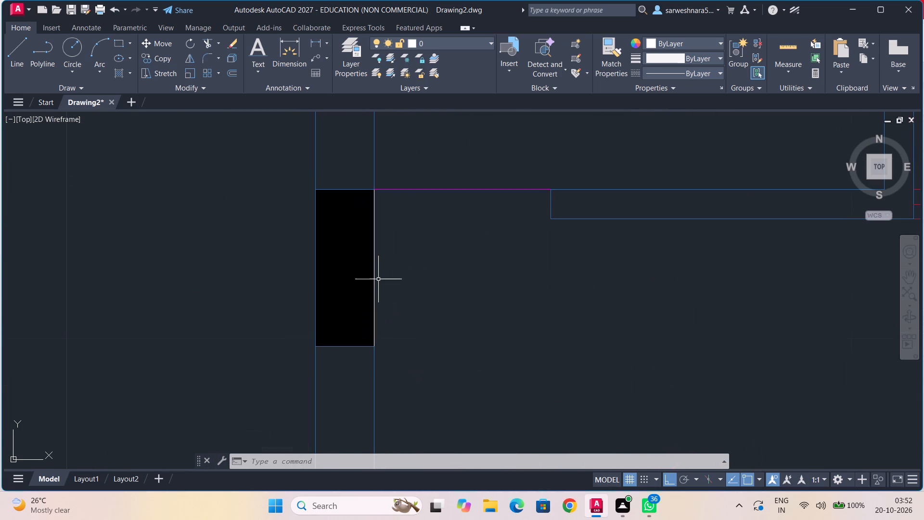
{"action": "left_click", "coordinate": [374, 276]}
{"action": "scroll", "coordinate": [417, 330], "scroll_direction": "down", "scroll_amount": 3}
{"action": "middle_click_drag", "start_coordinate": [418, 339], "coordinate": [430, 201]}
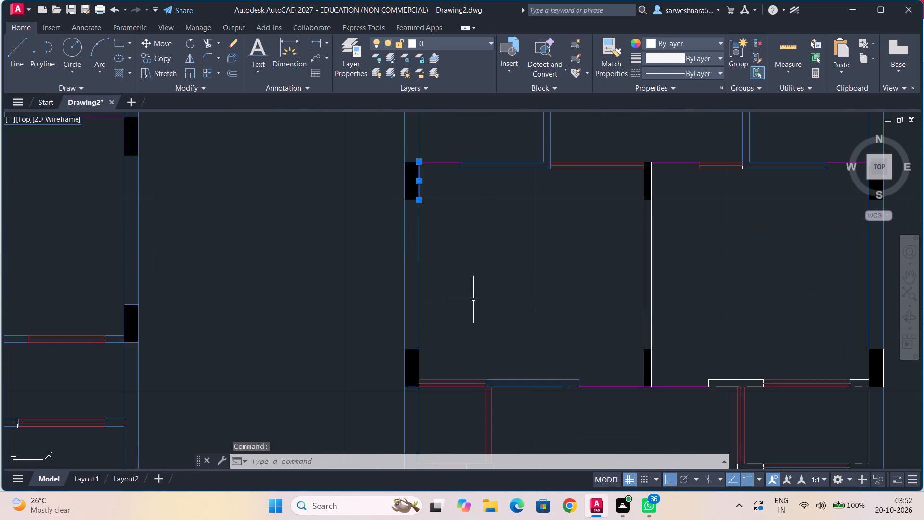
{"action": "middle_click_drag", "start_coordinate": [474, 303], "coordinate": [477, 184]}
{"action": "scroll", "coordinate": [450, 230], "scroll_direction": "up", "scroll_amount": 3}
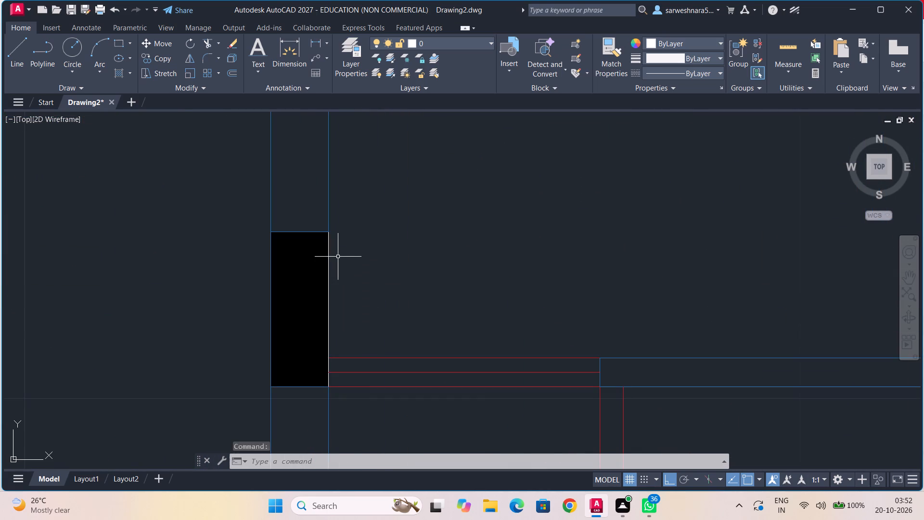
{"action": "left_click", "coordinate": [330, 255]}
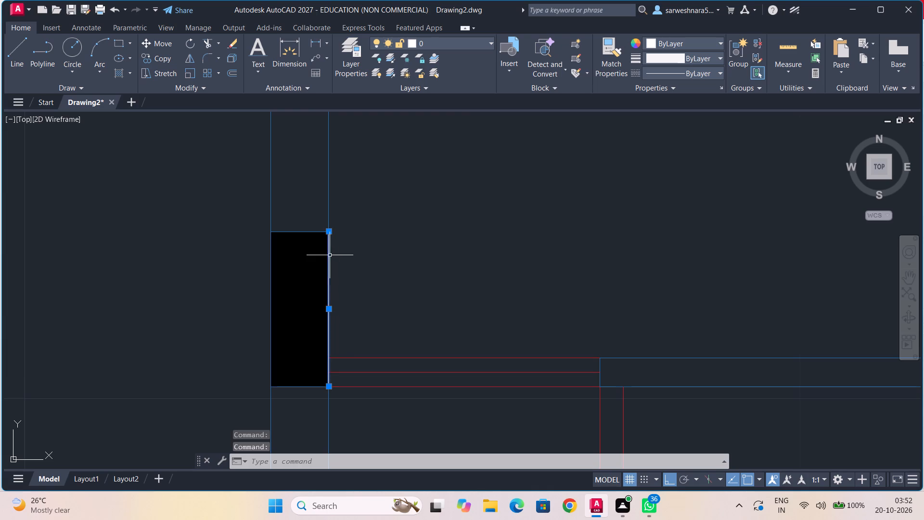
Add the inner edge of the lowest left column and the short white bottom-wall segment left of the red window to the selection.
{"action": "scroll", "coordinate": [387, 281], "scroll_direction": "down", "scroll_amount": 2}
{"action": "middle_click_drag", "start_coordinate": [389, 290], "coordinate": [458, 124]}
{"action": "scroll", "coordinate": [457, 301], "scroll_direction": "down", "scroll_amount": 2}
{"action": "middle_click_drag", "start_coordinate": [454, 337], "coordinate": [475, 172]}
{"action": "scroll", "coordinate": [492, 288], "scroll_direction": "up", "scroll_amount": 2}
{"action": "middle_click_drag", "start_coordinate": [437, 346], "coordinate": [445, 285]}
{"action": "scroll", "coordinate": [437, 344], "scroll_direction": "up", "scroll_amount": 1}
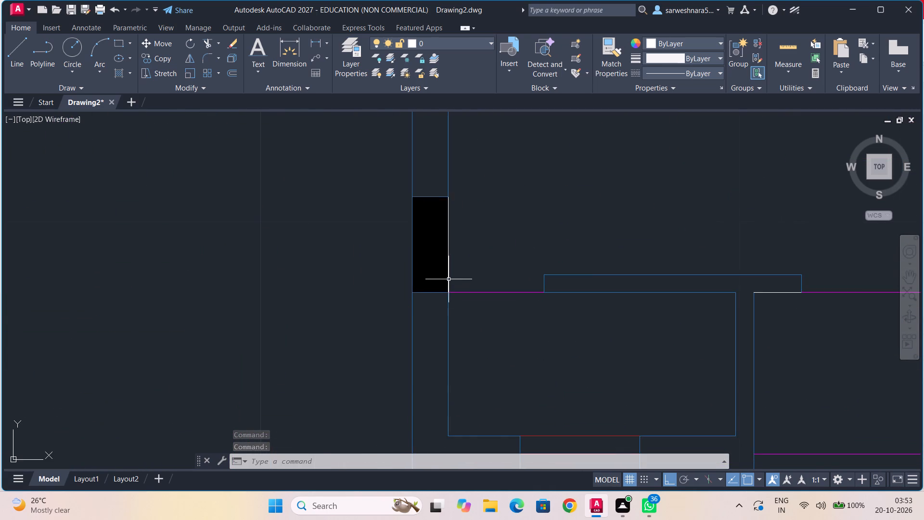
{"action": "scroll", "coordinate": [457, 273], "scroll_direction": "up", "scroll_amount": 2}
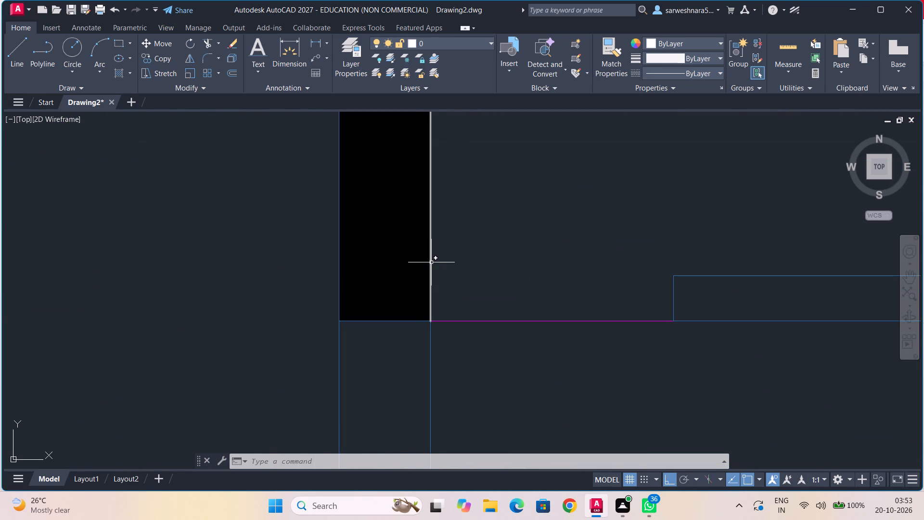
{"action": "left_click", "coordinate": [431, 262]}
{"action": "scroll", "coordinate": [468, 272], "scroll_direction": "down", "scroll_amount": 2}
{"action": "middle_click_drag", "start_coordinate": [510, 377], "coordinate": [488, 252]}
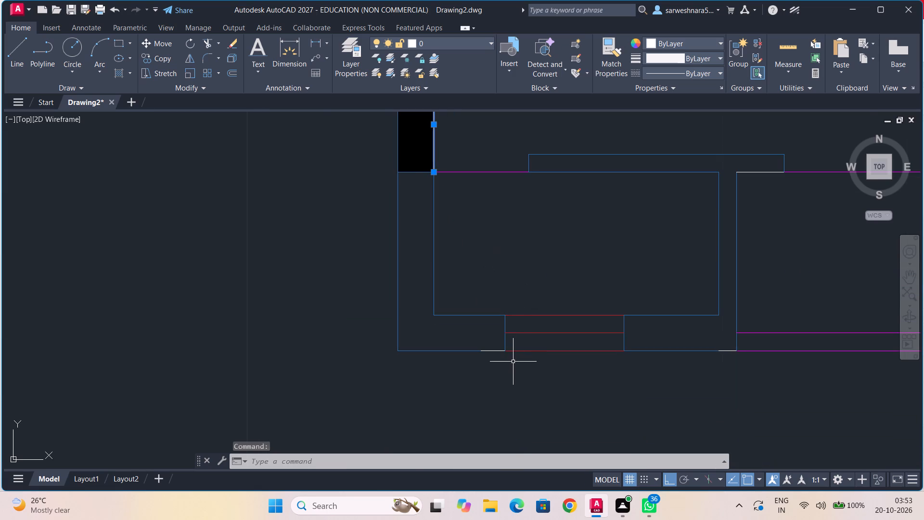
{"action": "scroll", "coordinate": [512, 362], "scroll_direction": "up", "scroll_amount": 1}
{"action": "left_click", "coordinate": [487, 345]}
Add the short base line of the vertical inner wall and the lower edge of the horizontal wall to its right to the selection.
{"action": "scroll", "coordinate": [542, 384], "scroll_direction": "down", "scroll_amount": 1}
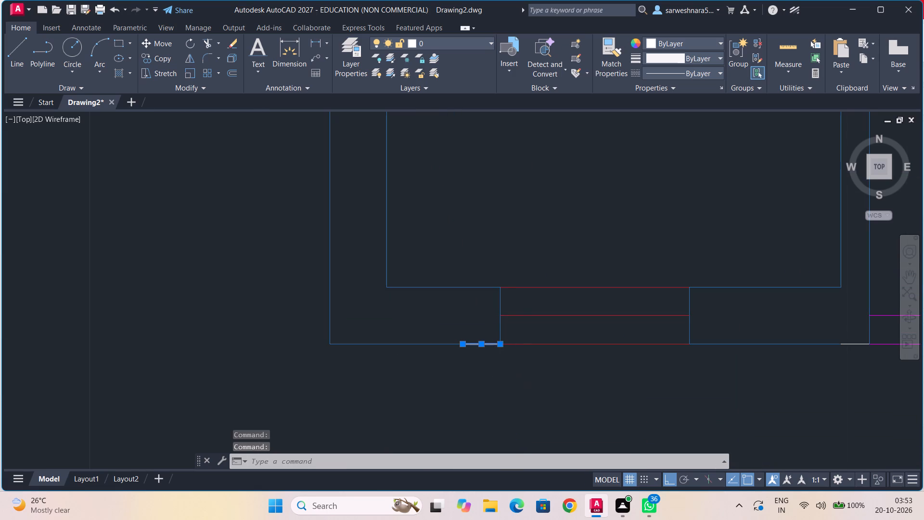
{"action": "scroll", "coordinate": [542, 384], "scroll_direction": "down", "scroll_amount": 1}
{"action": "middle_click_drag", "start_coordinate": [589, 312], "coordinate": [350, 319]}
{"action": "scroll", "coordinate": [451, 331], "scroll_direction": "up", "scroll_amount": 2}
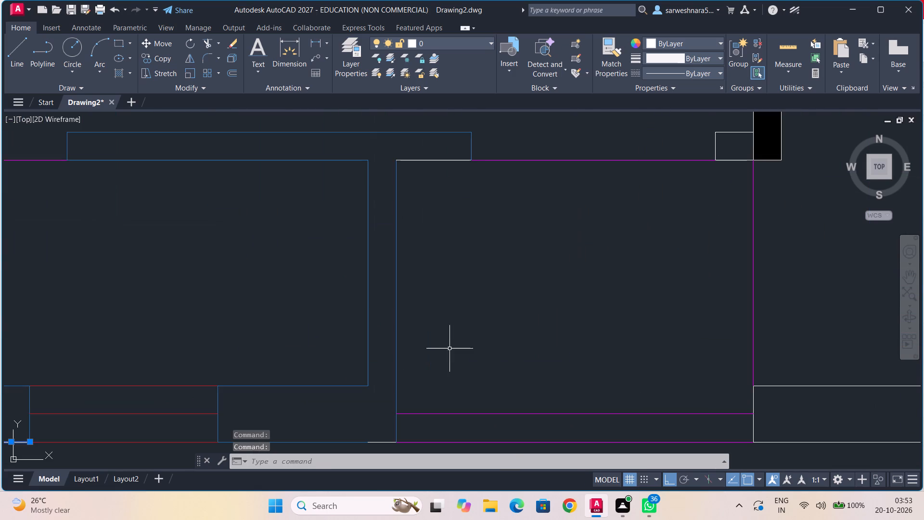
{"action": "middle_click_drag", "start_coordinate": [442, 369], "coordinate": [452, 273]}
{"action": "left_click", "coordinate": [394, 348]}
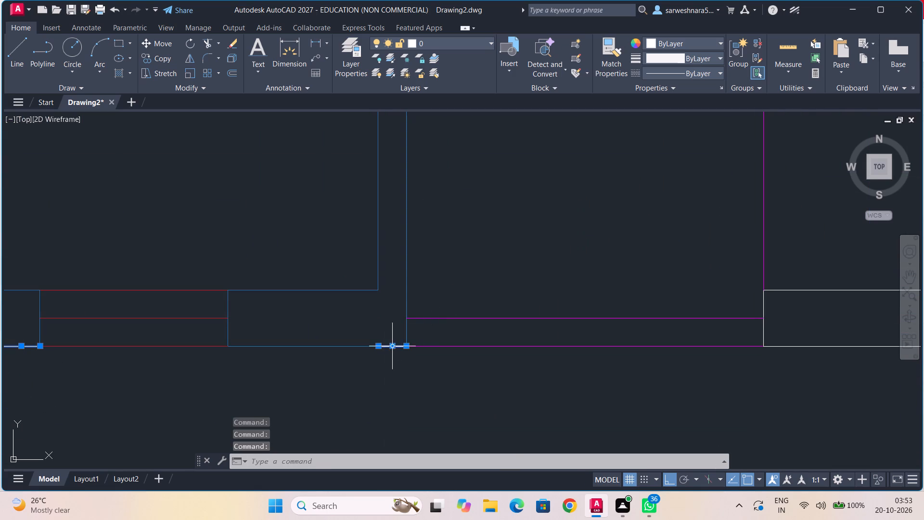
{"action": "middle_click_drag", "start_coordinate": [432, 260], "coordinate": [391, 466]}
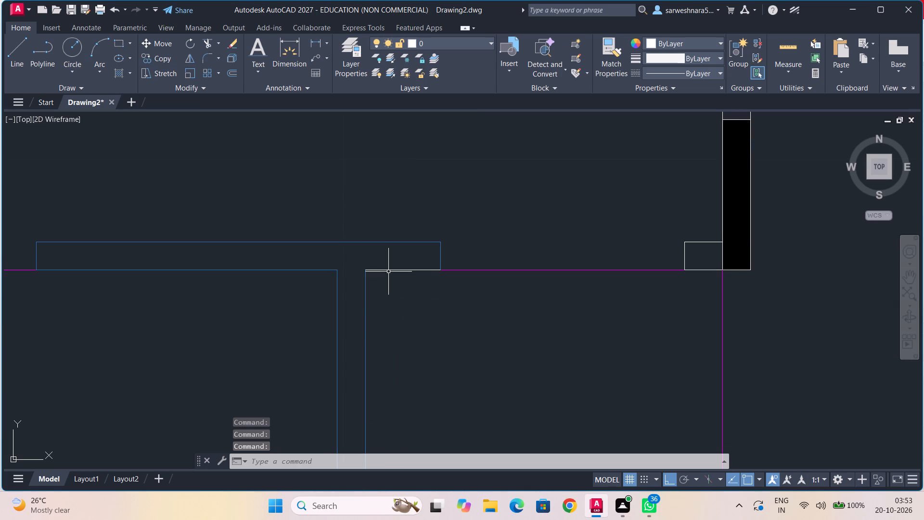
{"action": "left_click", "coordinate": [389, 269]}
Add the small wall stub's left, top and bottom edges and both long sides of the adjoining lower middle column to the selection.
{"action": "middle_click_drag", "start_coordinate": [625, 316], "coordinate": [417, 377]}
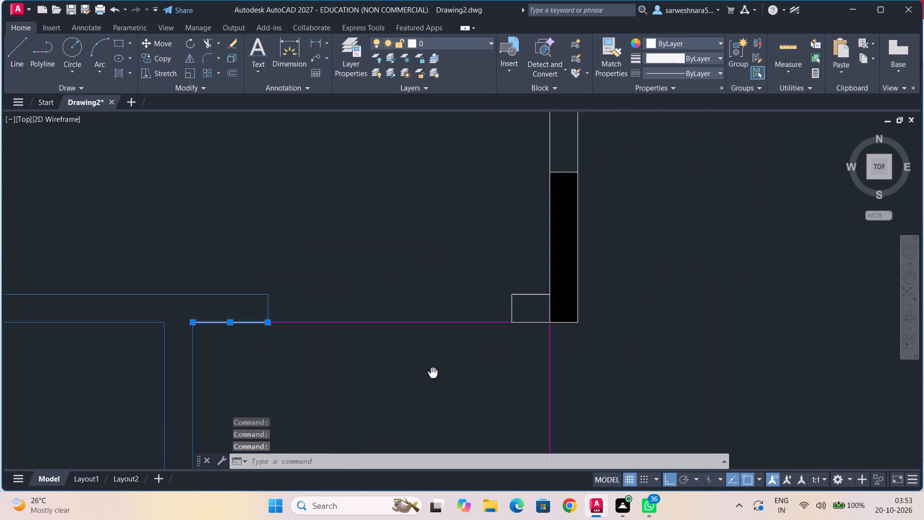
{"action": "middle_click_drag", "start_coordinate": [417, 377], "coordinate": [347, 376]}
{"action": "left_click", "coordinate": [407, 318]}
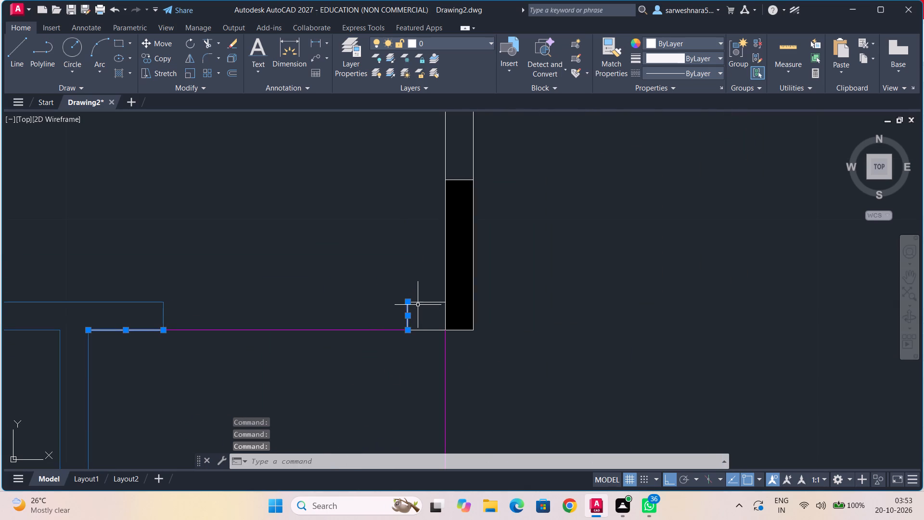
{"action": "left_click", "coordinate": [422, 301]}
{"action": "left_click", "coordinate": [431, 330]}
{"action": "scroll", "coordinate": [481, 286], "scroll_direction": "up", "scroll_amount": 3}
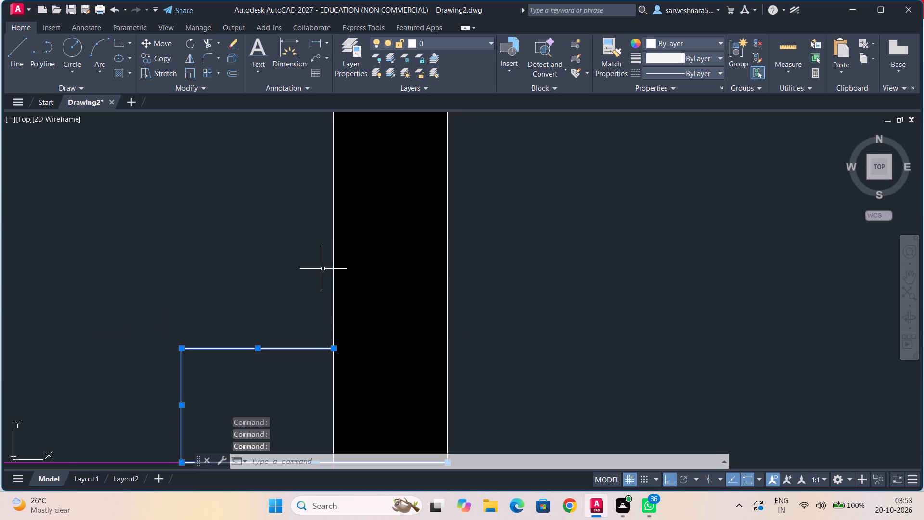
{"action": "left_click", "coordinate": [332, 268]}
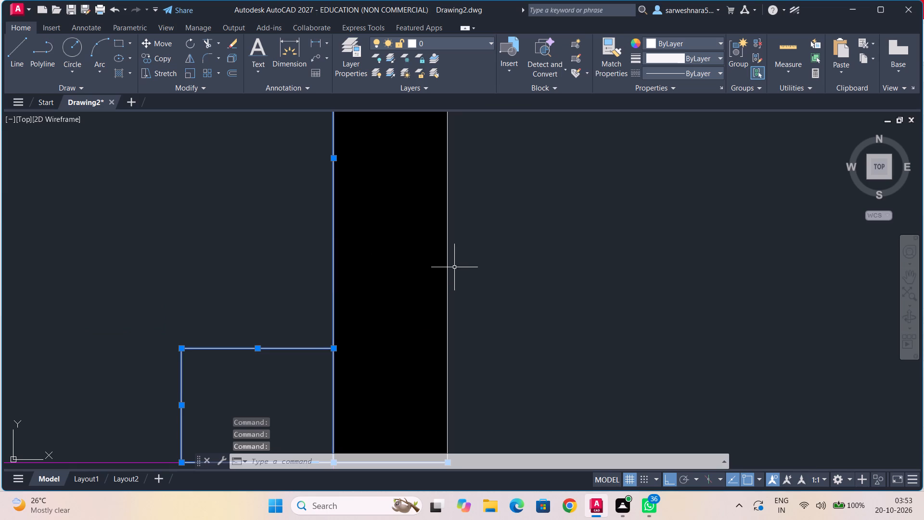
{"action": "left_click", "coordinate": [449, 268]}
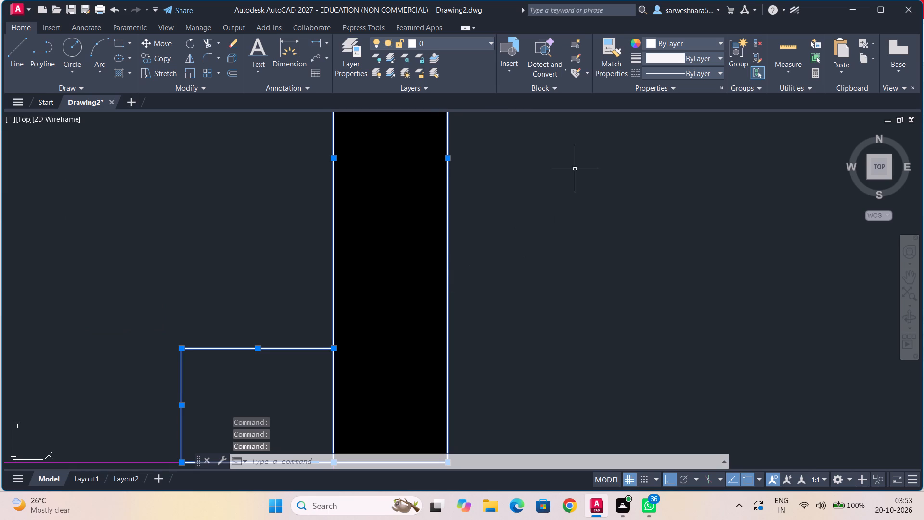
Recolour the selected column edges, short wall segments and stub outline blue 39,118,187.
{"action": "left_click", "coordinate": [691, 43]}
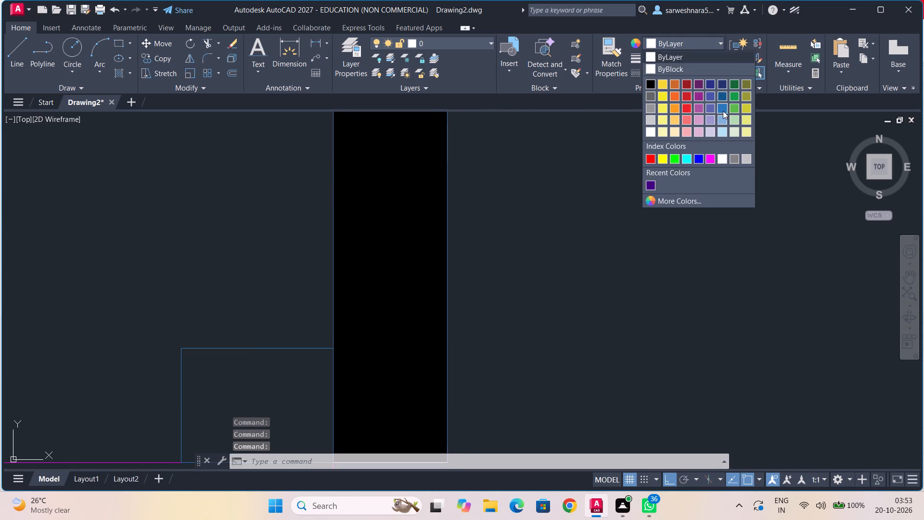
{"action": "left_click", "coordinate": [723, 110]}
{"action": "scroll", "coordinate": [563, 274], "scroll_direction": "down", "scroll_amount": 3}
{"action": "key", "text": "Escape"}
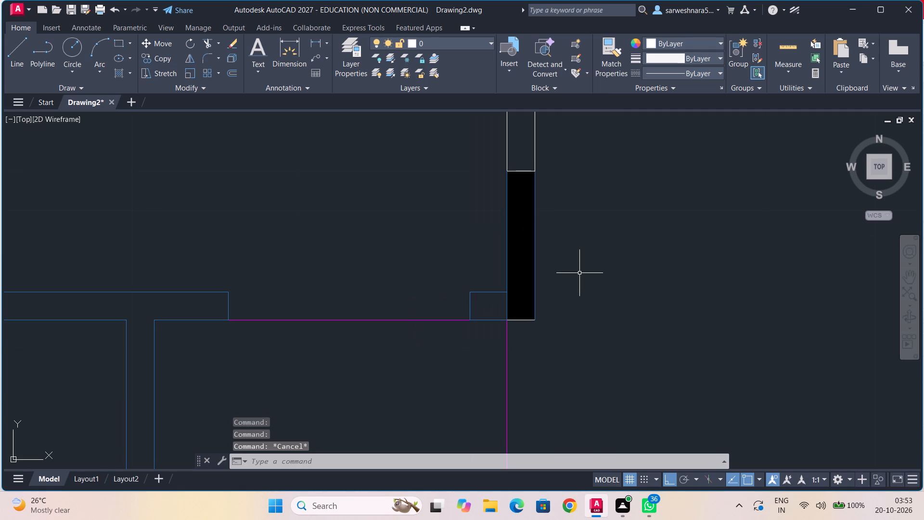
Recolour the white bottom edge of the lower middle column blue 39,118,187.
{"action": "scroll", "coordinate": [576, 280], "scroll_direction": "down", "scroll_amount": 1}
{"action": "scroll", "coordinate": [578, 325], "scroll_direction": "down", "scroll_amount": 1}
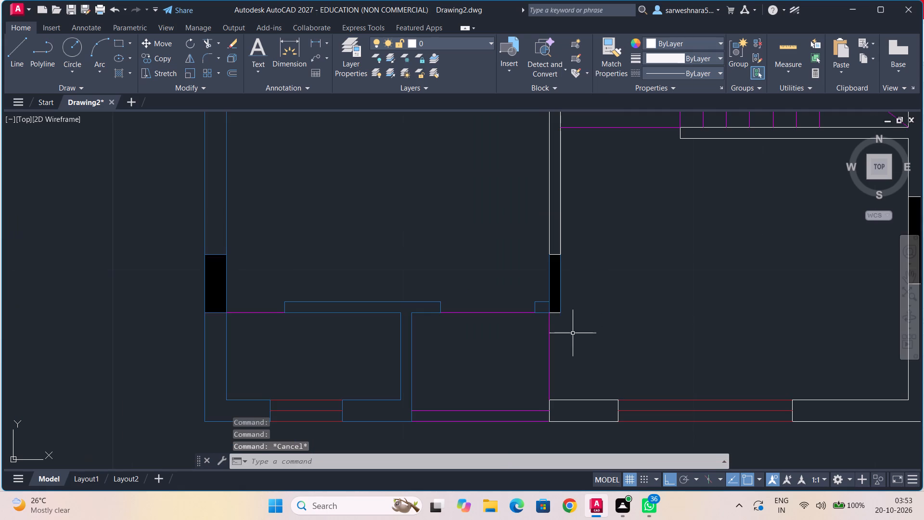
{"action": "scroll", "coordinate": [574, 336], "scroll_direction": "up", "scroll_amount": 4}
{"action": "middle_click_drag", "start_coordinate": [557, 293], "coordinate": [567, 433]}
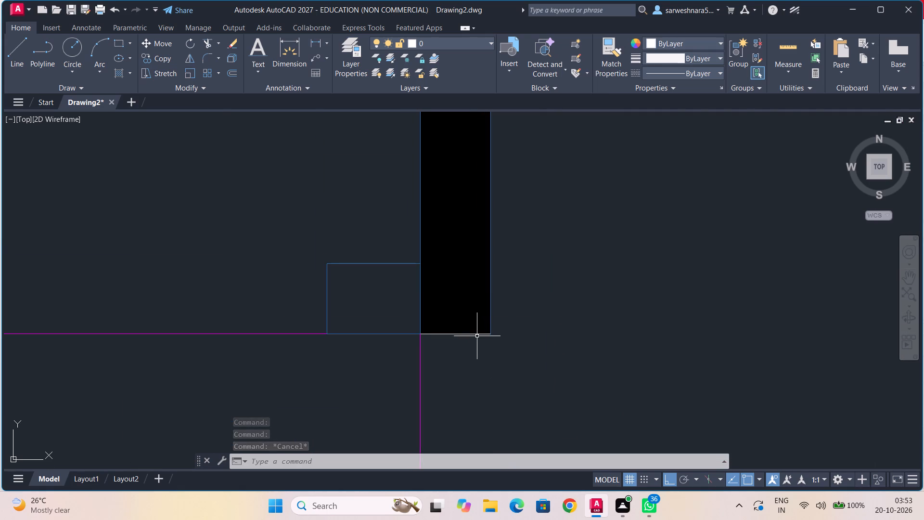
{"action": "left_click", "coordinate": [477, 335]}
{"action": "left_click", "coordinate": [712, 43]}
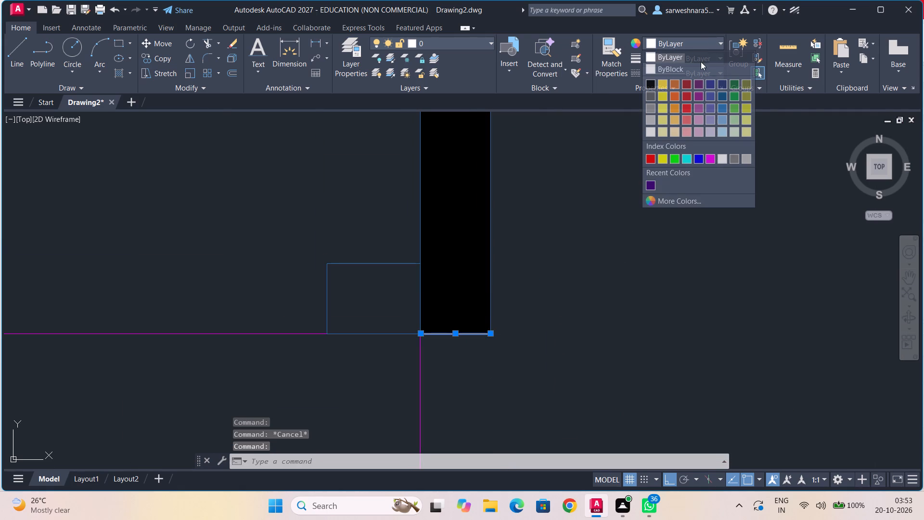
{"action": "left_click", "coordinate": [720, 110]}
{"action": "key", "text": "Escape"}
Recolour the short white segment where the central hall's upper-left wall meets the magenta opening line blue 39,118,187.
{"action": "scroll", "coordinate": [567, 299], "scroll_direction": "down", "scroll_amount": 2}
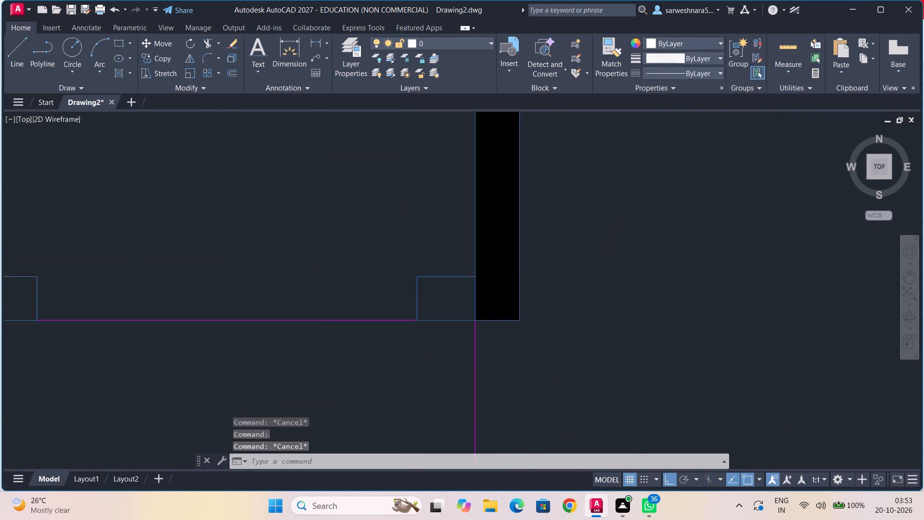
{"action": "scroll", "coordinate": [566, 300], "scroll_direction": "down", "scroll_amount": 3}
{"action": "middle_click_drag", "start_coordinate": [571, 316], "coordinate": [561, 459]}
{"action": "middle_click_drag", "start_coordinate": [526, 338], "coordinate": [496, 462]}
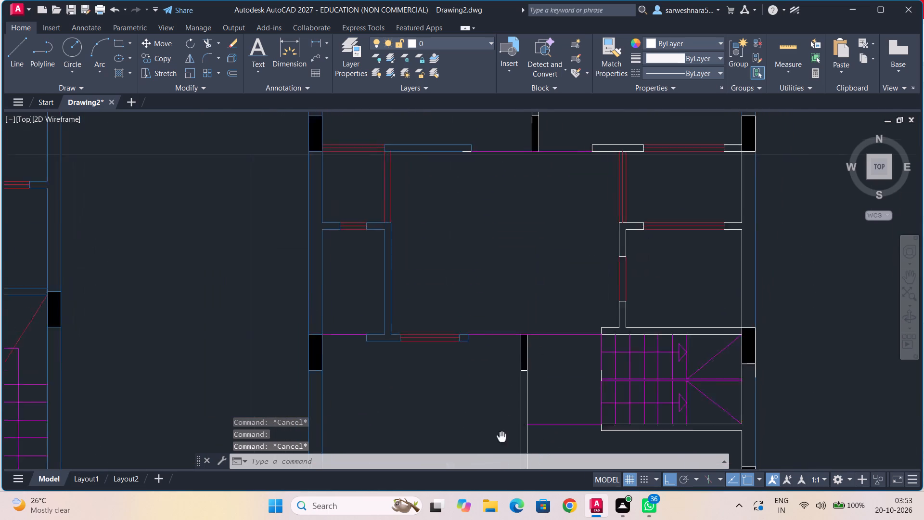
{"action": "middle_click_drag", "start_coordinate": [496, 462], "coordinate": [485, 504]}
{"action": "middle_click_drag", "start_coordinate": [472, 304], "coordinate": [476, 421]}
{"action": "scroll", "coordinate": [472, 412], "scroll_direction": "up", "scroll_amount": 2}
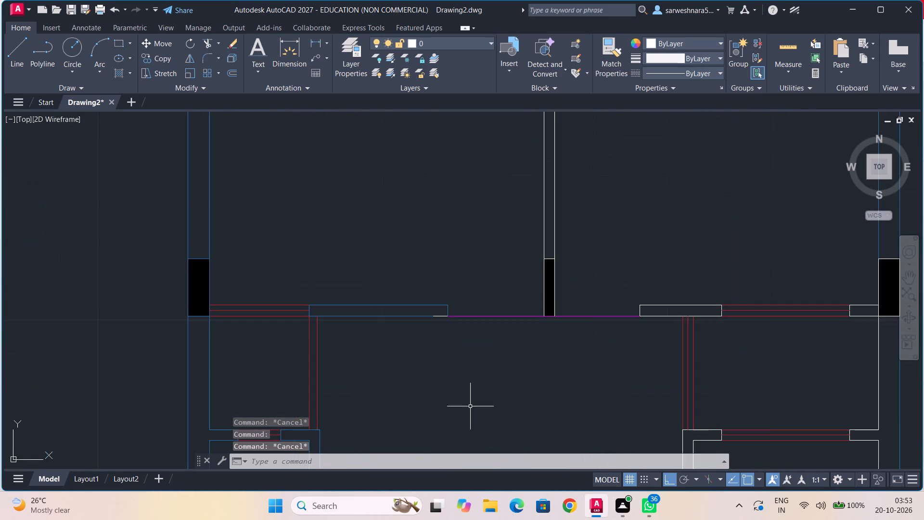
{"action": "scroll", "coordinate": [470, 406], "scroll_direction": "up", "scroll_amount": 1}
{"action": "left_click", "coordinate": [400, 177]}
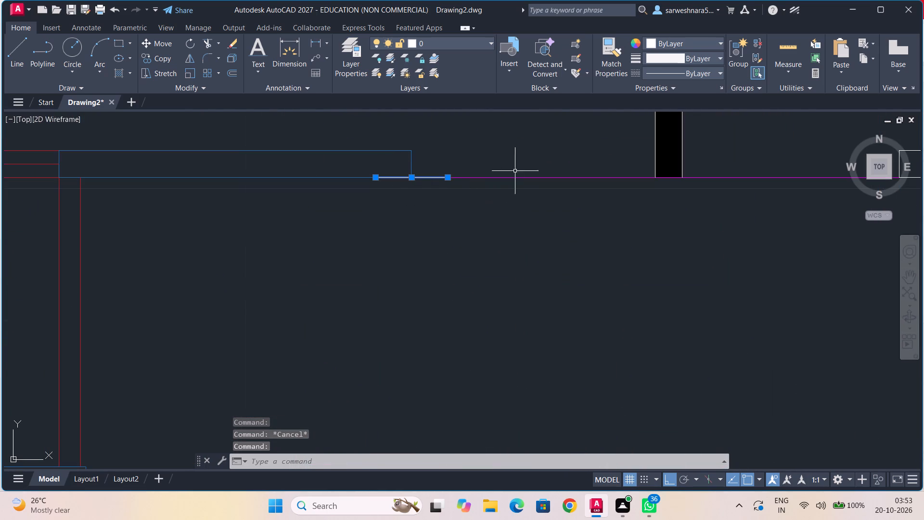
{"action": "left_click", "coordinate": [693, 39]}
{"action": "left_click", "coordinate": [721, 103]}
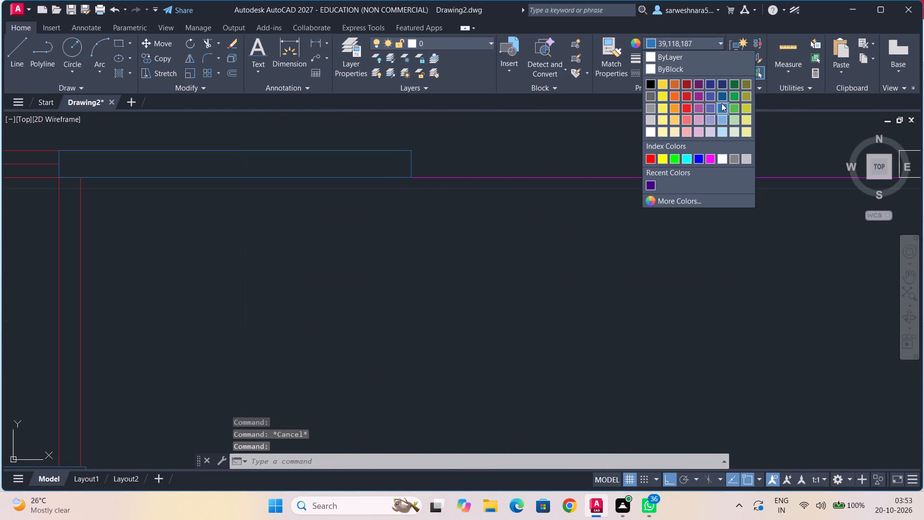
{"action": "key", "text": "Escape"}
Select both sides and the bottom edge of the middle column left of the staircase, plus both wall lines running down from it.
{"action": "scroll", "coordinate": [561, 264], "scroll_direction": "down", "scroll_amount": 2}
{"action": "middle_click_drag", "start_coordinate": [561, 278], "coordinate": [570, 173]}
{"action": "middle_click_drag", "start_coordinate": [547, 316], "coordinate": [546, 287]}
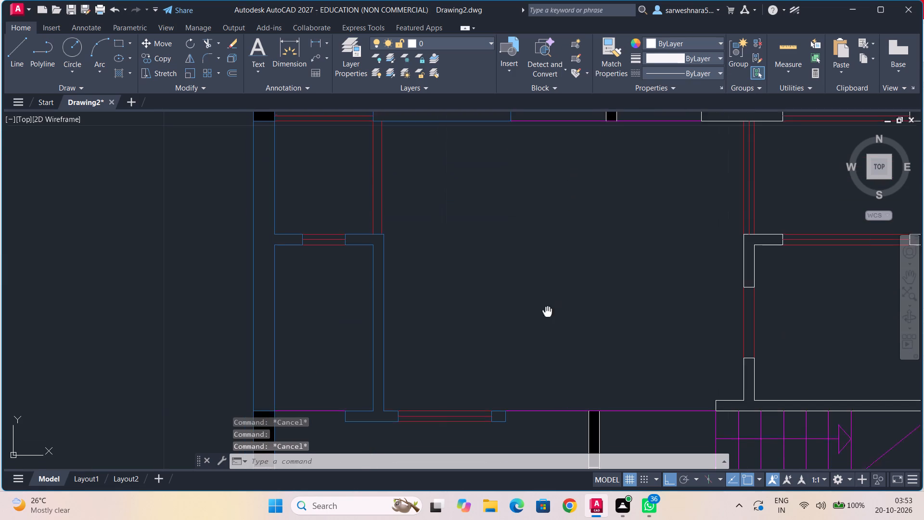
{"action": "middle_click_drag", "start_coordinate": [546, 287], "coordinate": [546, 221]}
{"action": "middle_click_drag", "start_coordinate": [548, 303], "coordinate": [522, 179]}
{"action": "scroll", "coordinate": [541, 267], "scroll_direction": "up", "scroll_amount": 2}
{"action": "middle_click_drag", "start_coordinate": [540, 261], "coordinate": [394, 411]}
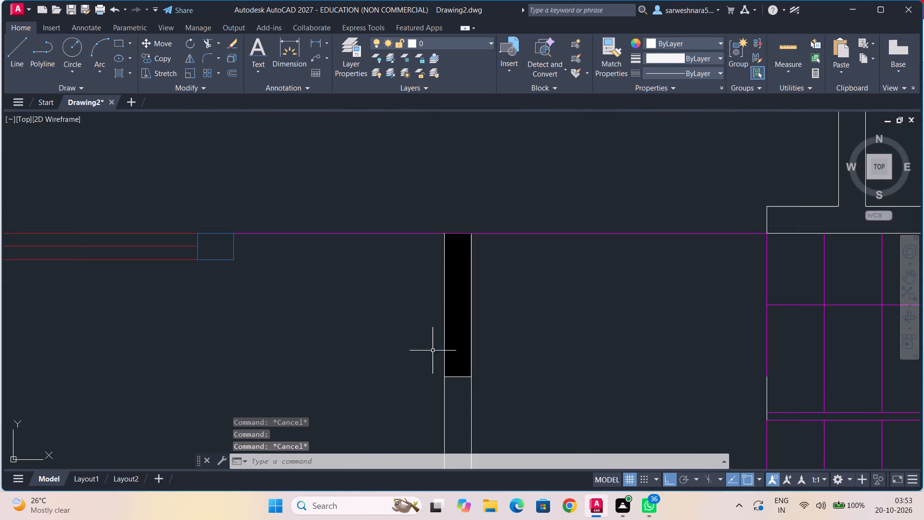
{"action": "left_click", "coordinate": [444, 310]}
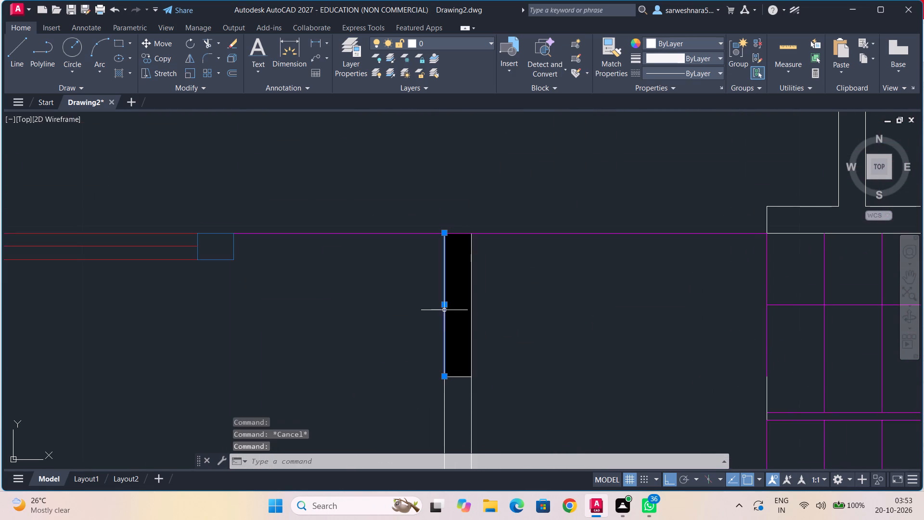
{"action": "left_click", "coordinate": [472, 306]}
{"action": "middle_click_drag", "start_coordinate": [521, 380], "coordinate": [505, 317]}
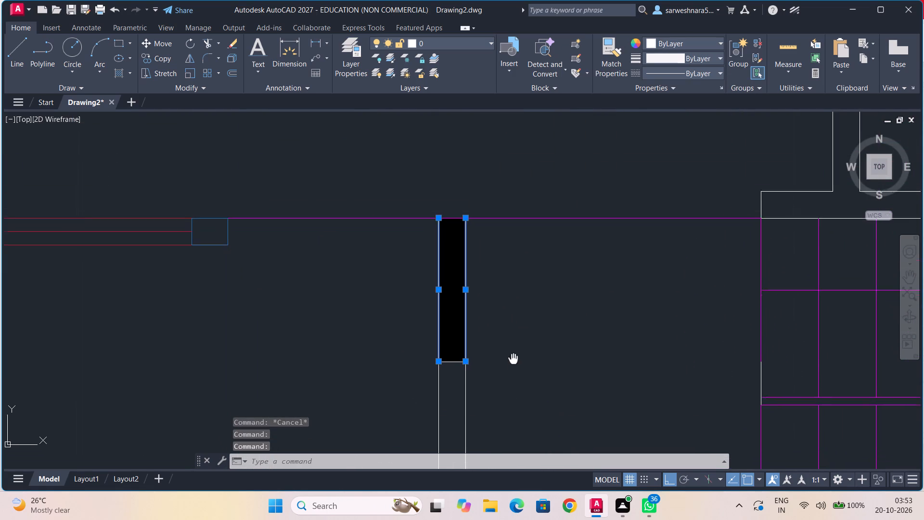
{"action": "middle_click_drag", "start_coordinate": [505, 317], "coordinate": [516, 289]}
{"action": "scroll", "coordinate": [506, 292], "scroll_direction": "up", "scroll_amount": 2}
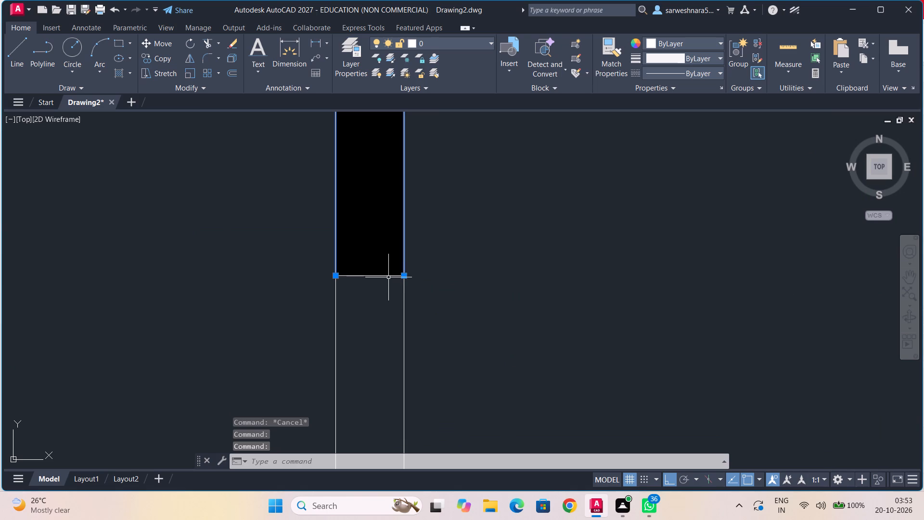
{"action": "left_click", "coordinate": [388, 277]}
{"action": "left_click", "coordinate": [336, 320]}
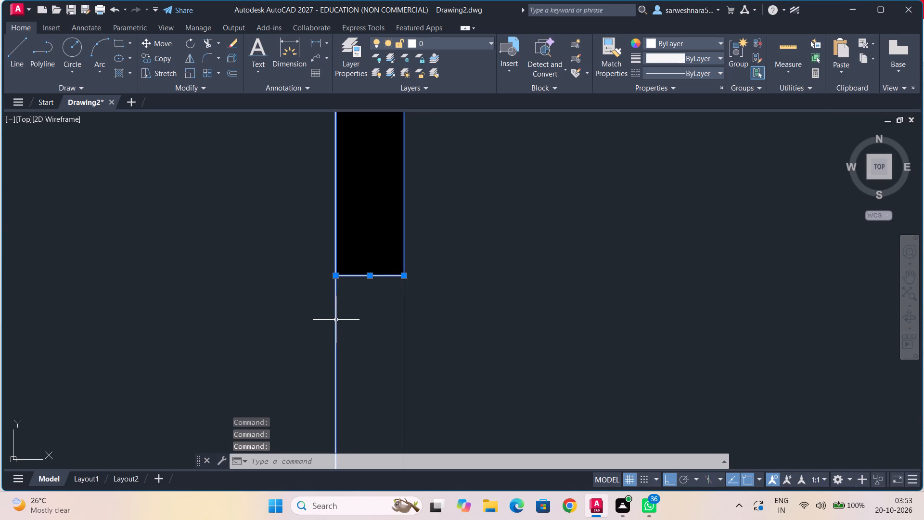
{"action": "left_click", "coordinate": [405, 321]}
Add the top edge of the lower middle column, where the vertical wall ends, to the selection.
{"action": "scroll", "coordinate": [459, 361], "scroll_direction": "down", "scroll_amount": 2}
{"action": "middle_click_drag", "start_coordinate": [459, 362], "coordinate": [469, 272]}
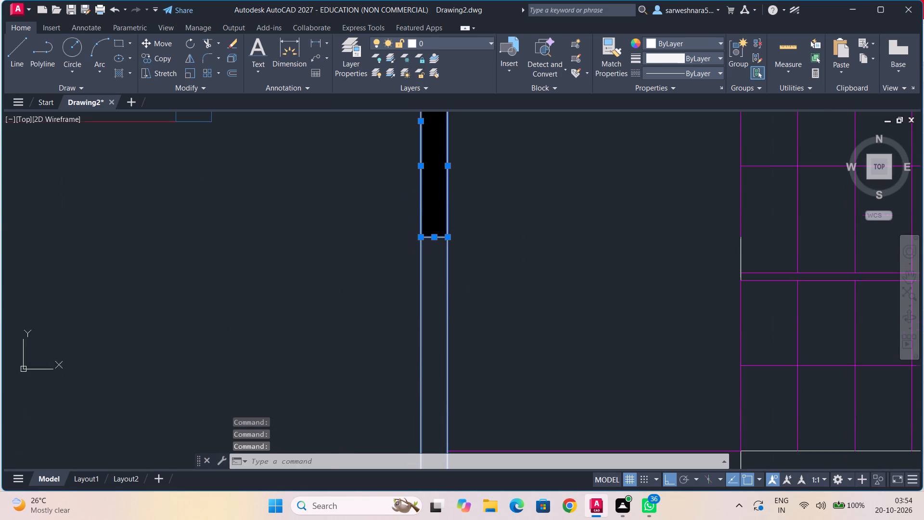
{"action": "scroll", "coordinate": [481, 319], "scroll_direction": "down", "scroll_amount": 2}
{"action": "middle_click_drag", "start_coordinate": [480, 324], "coordinate": [486, 278]}
{"action": "middle_click_drag", "start_coordinate": [504, 386], "coordinate": [503, 282]}
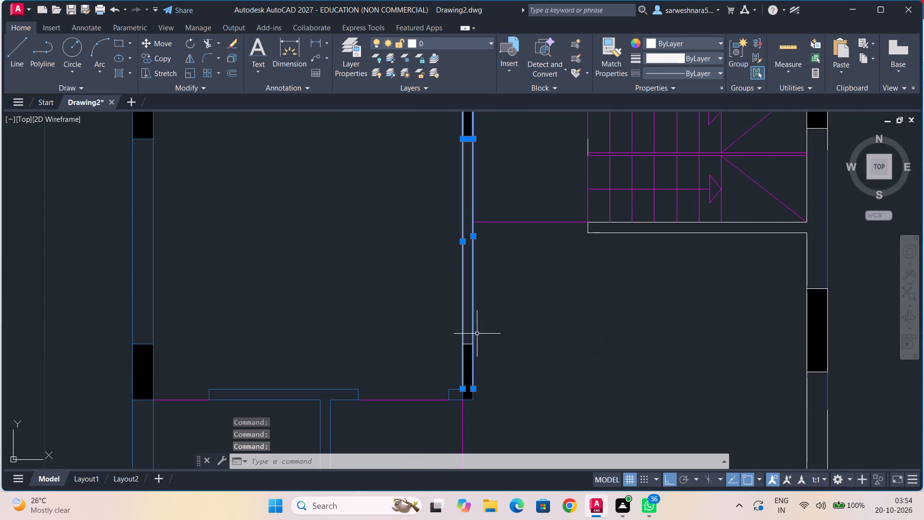
{"action": "scroll", "coordinate": [477, 344], "scroll_direction": "up", "scroll_amount": 3}
{"action": "left_click", "coordinate": [445, 338]}
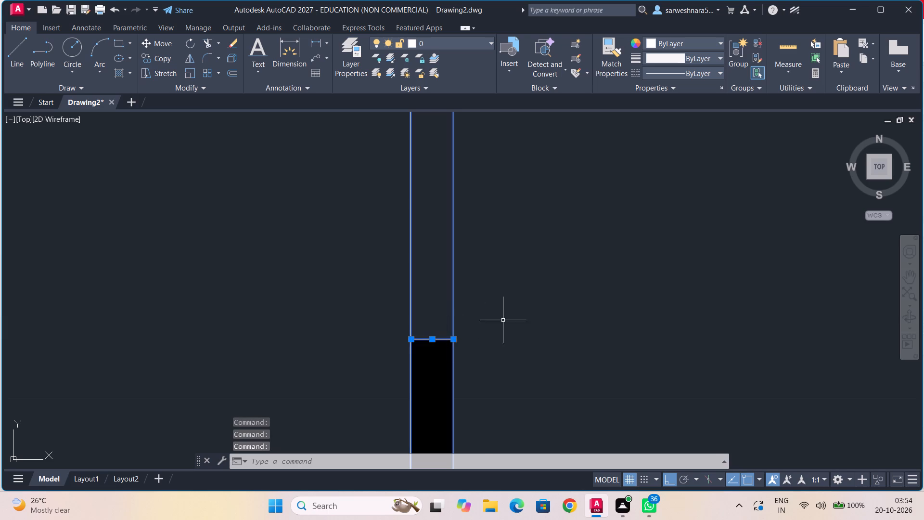
Add the short white line on the staircase's left edge and both long edges of the wall below the stairs to the selection.
{"action": "scroll", "coordinate": [539, 296], "scroll_direction": "down", "scroll_amount": 1}
{"action": "middle_click_drag", "start_coordinate": [594, 271], "coordinate": [552, 352]}
{"action": "scroll", "coordinate": [553, 351], "scroll_direction": "down", "scroll_amount": 1}
{"action": "middle_click_drag", "start_coordinate": [571, 314], "coordinate": [410, 408]}
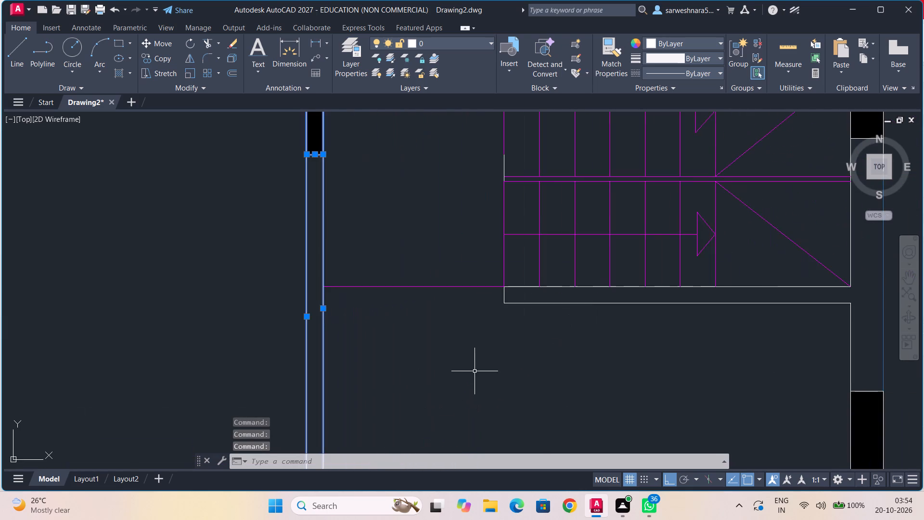
{"action": "middle_click_drag", "start_coordinate": [470, 372], "coordinate": [359, 441]}
{"action": "left_click", "coordinate": [392, 235]}
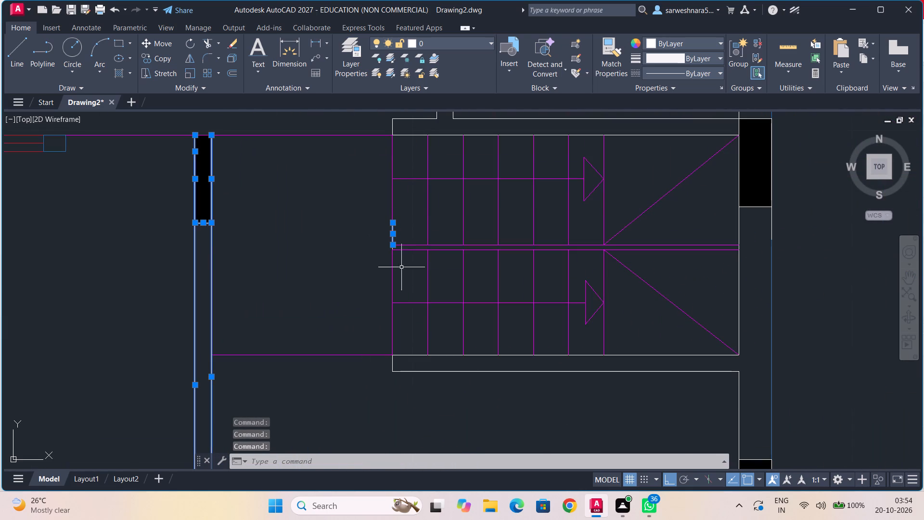
{"action": "left_click", "coordinate": [455, 372]}
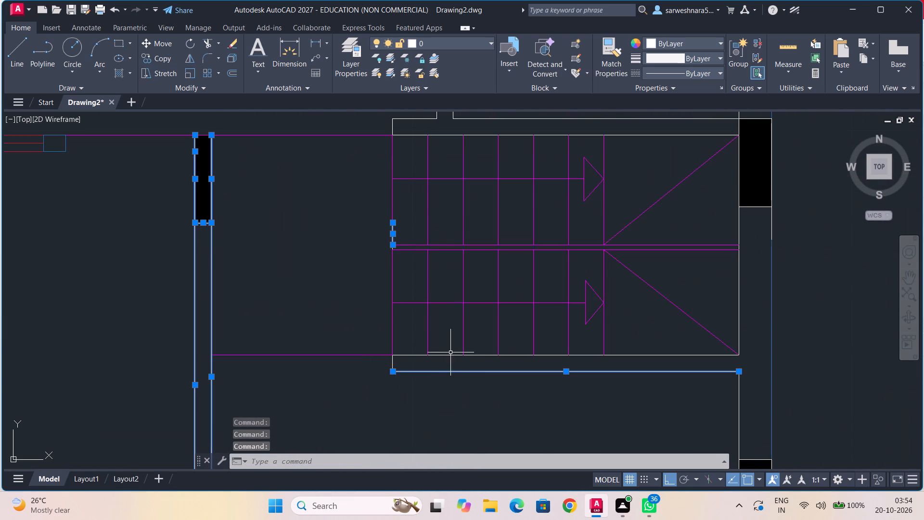
{"action": "left_click", "coordinate": [453, 355]}
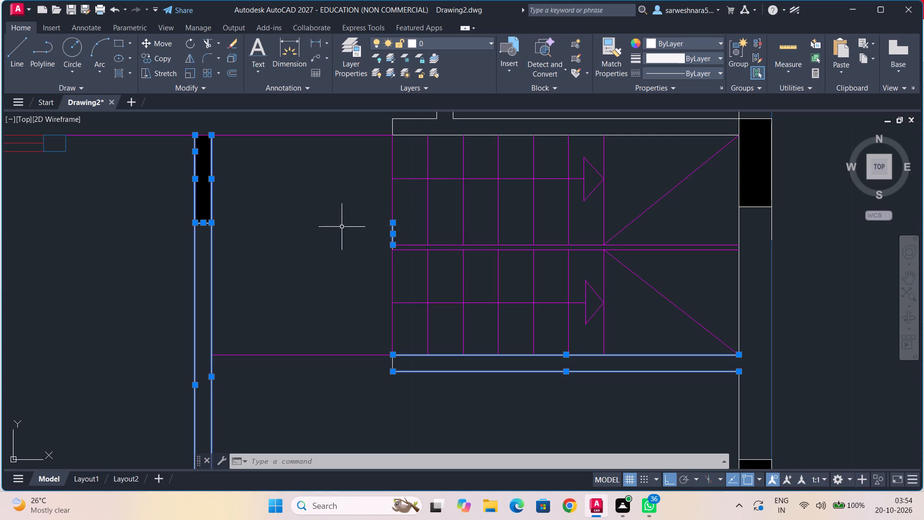
Add the left end and the upper and lower edges of the wall above the stairs, plus its vertical stub's outline, to the selection.
{"action": "middle_click_drag", "start_coordinate": [342, 227], "coordinate": [263, 367]}
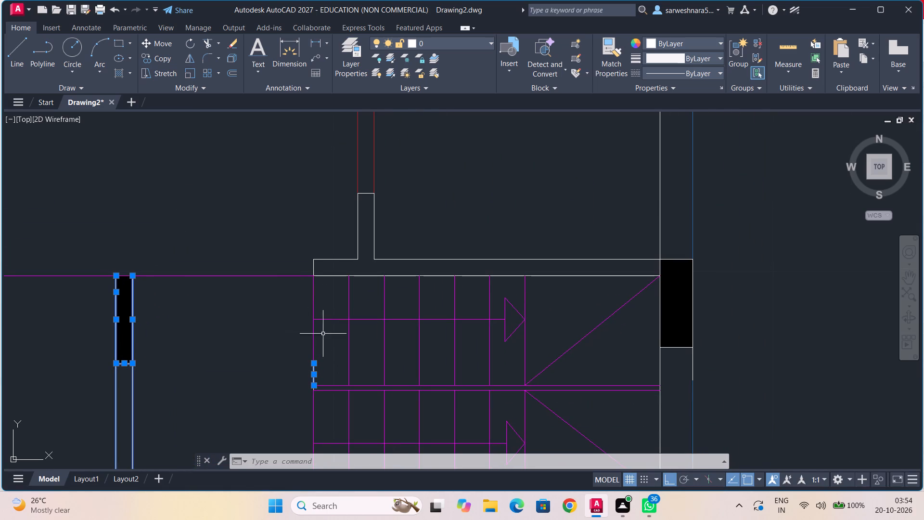
{"action": "left_click", "coordinate": [332, 259]}
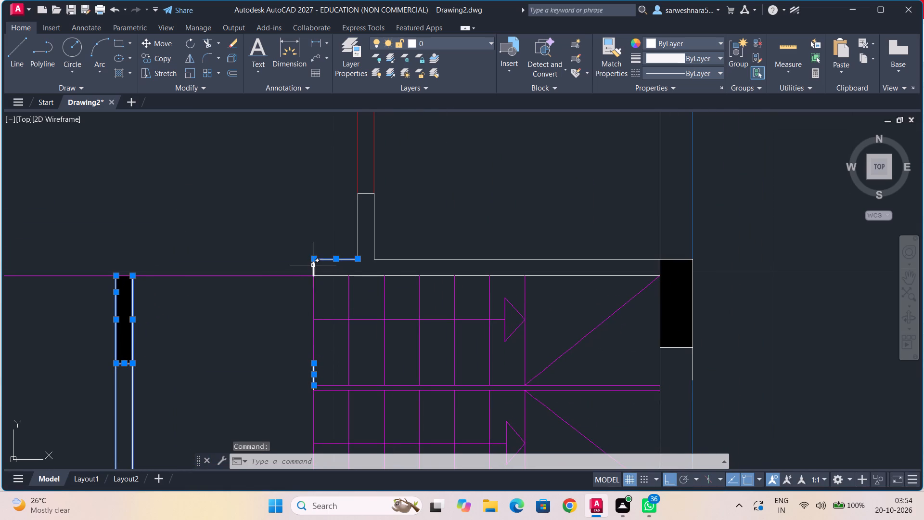
{"action": "left_click", "coordinate": [313, 265]}
{"action": "left_click", "coordinate": [372, 276]}
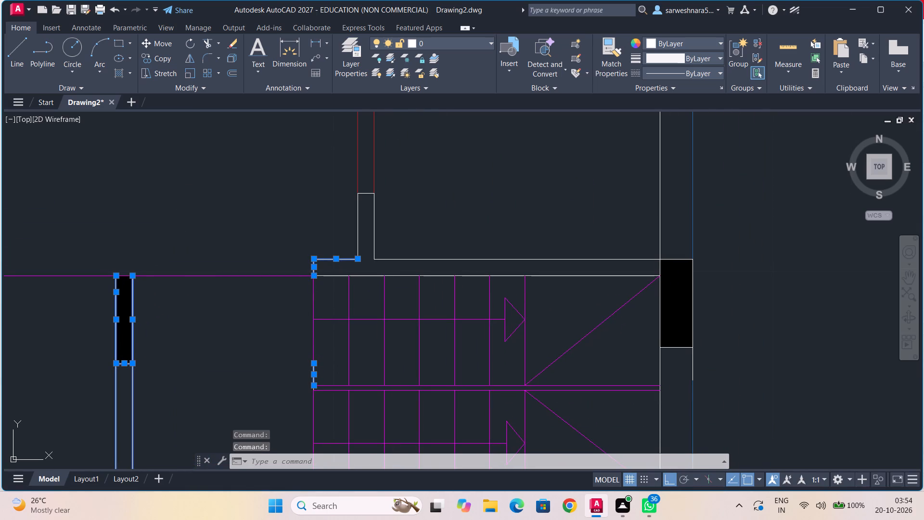
{"action": "left_click", "coordinate": [440, 276]}
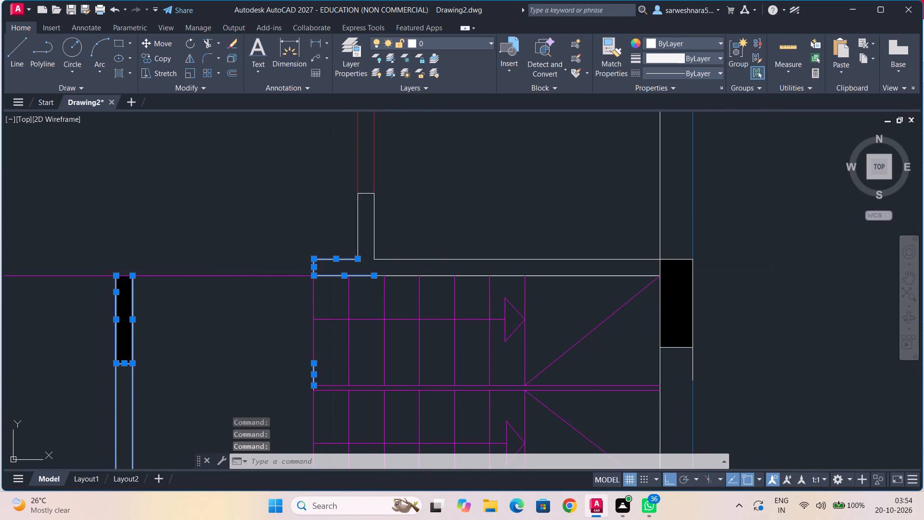
{"action": "left_click", "coordinate": [442, 260]}
{"action": "left_click", "coordinate": [374, 223]}
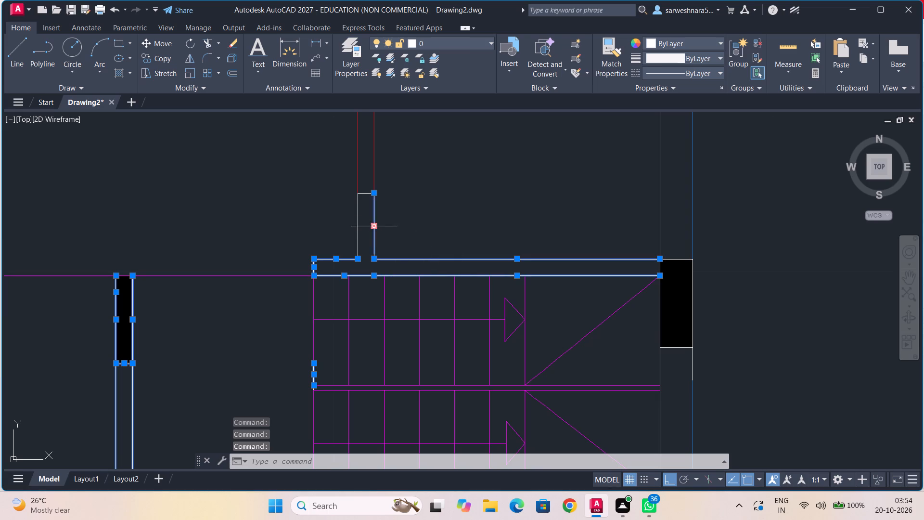
{"action": "left_click", "coordinate": [359, 220]}
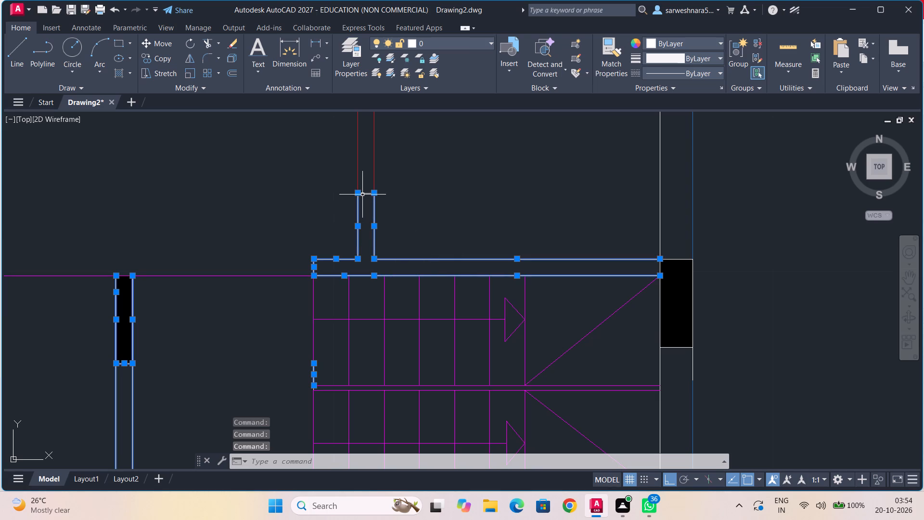
{"action": "left_click", "coordinate": [363, 194]}
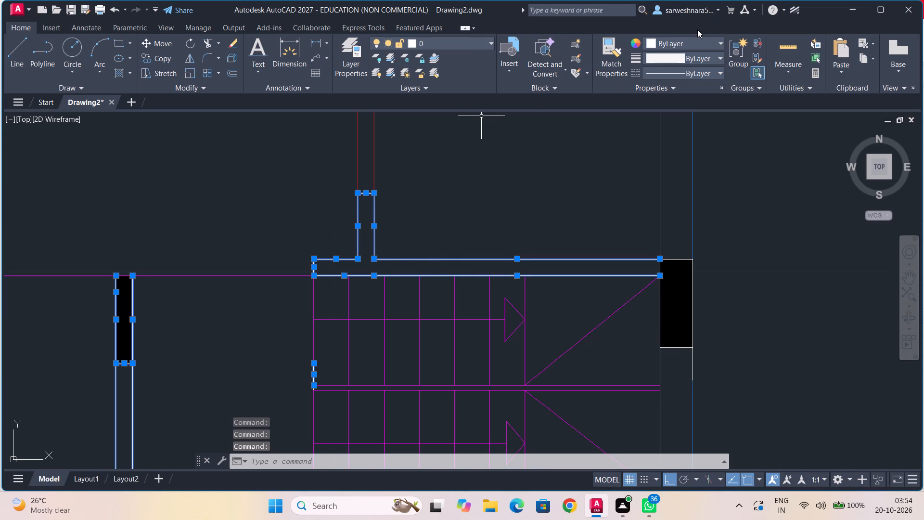
Recolour the selected column edges, vertical wall lines, staircase walls and stub outline blue 39,118,187.
{"action": "left_click", "coordinate": [699, 36]}
{"action": "left_click", "coordinate": [696, 43]}
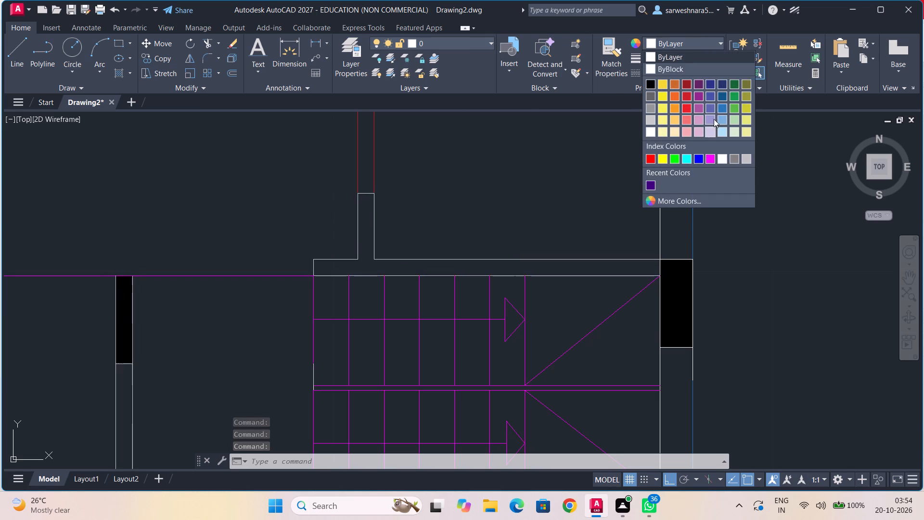
{"action": "left_click", "coordinate": [722, 109]}
{"action": "key", "text": "Escape"}
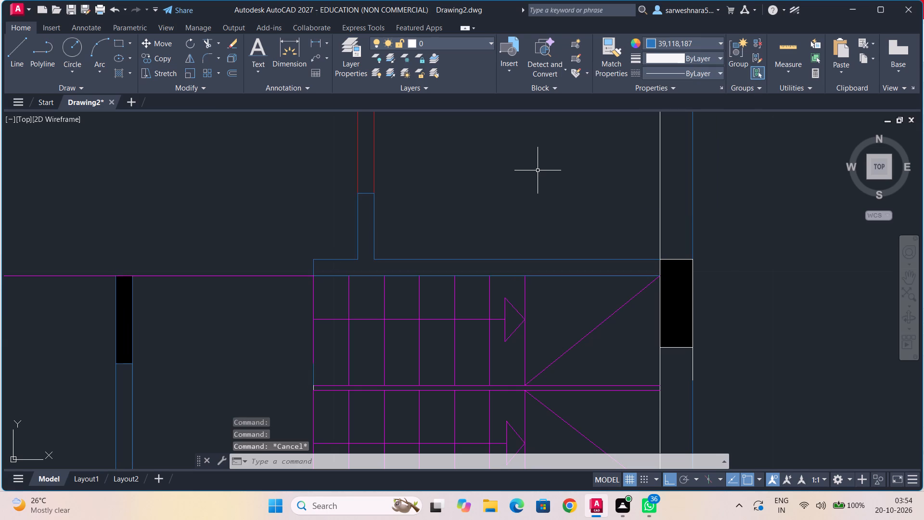
Recolour the short blue line on the staircase's left edge and the white end line between the two flights magenta.
{"action": "scroll", "coordinate": [526, 181], "scroll_direction": "down", "scroll_amount": 1}
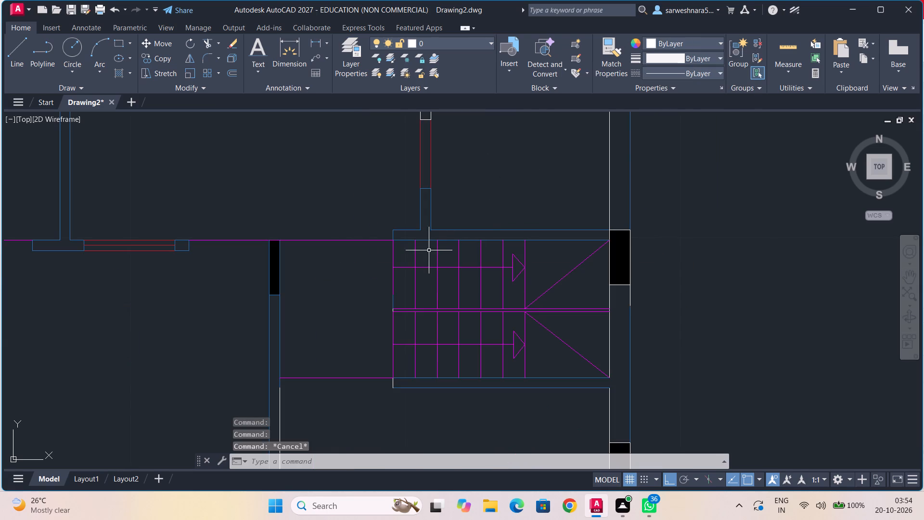
{"action": "scroll", "coordinate": [411, 272], "scroll_direction": "up", "scroll_amount": 3}
{"action": "middle_click_drag", "start_coordinate": [394, 299], "coordinate": [430, 163]}
{"action": "scroll", "coordinate": [394, 299], "scroll_direction": "up", "scroll_amount": 1}
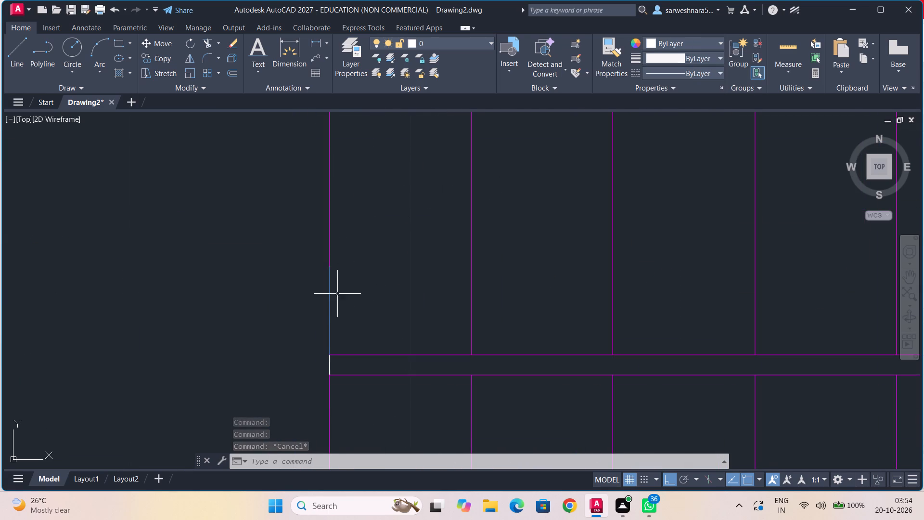
{"action": "left_click", "coordinate": [330, 295]}
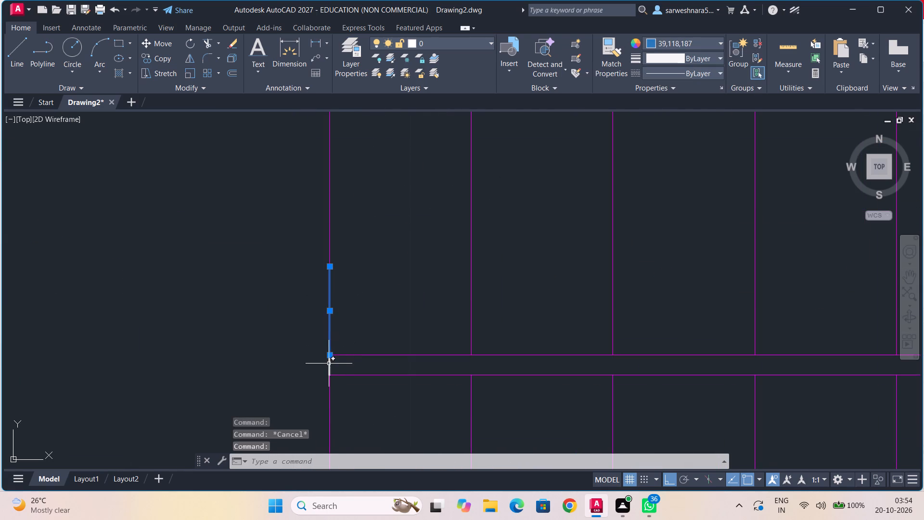
{"action": "left_click", "coordinate": [329, 364]}
{"action": "left_click", "coordinate": [696, 45]}
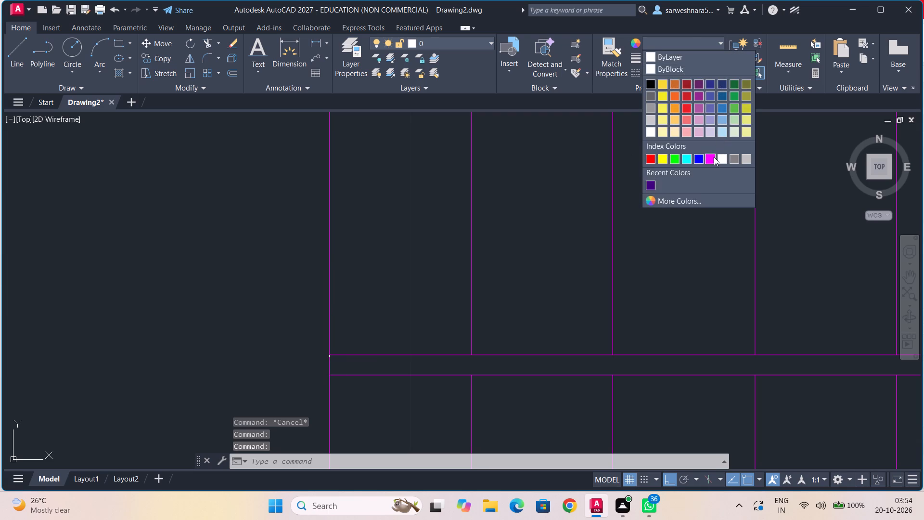
{"action": "left_click", "coordinate": [713, 157]}
{"action": "key", "text": "Escape"}
{"action": "scroll", "coordinate": [417, 219], "scroll_direction": "down", "scroll_amount": 2}
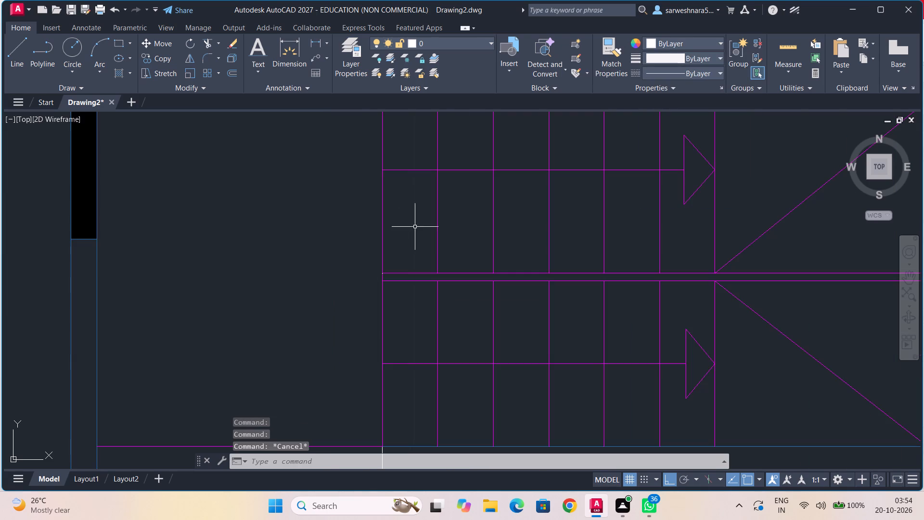
Recolour the short white line at the left end of the strip between the two stair flights magenta.
{"action": "middle_click_drag", "start_coordinate": [414, 227], "coordinate": [435, 195]}
{"action": "scroll", "coordinate": [415, 231], "scroll_direction": "up", "scroll_amount": 6}
{"action": "middle_click_drag", "start_coordinate": [408, 239], "coordinate": [468, 197]}
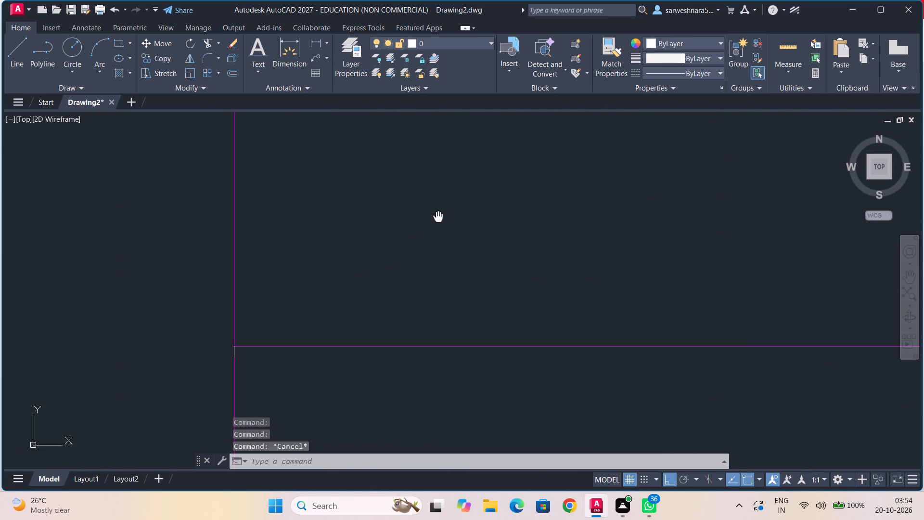
{"action": "middle_click_drag", "start_coordinate": [468, 197], "coordinate": [525, 167]}
{"action": "left_click", "coordinate": [332, 294]}
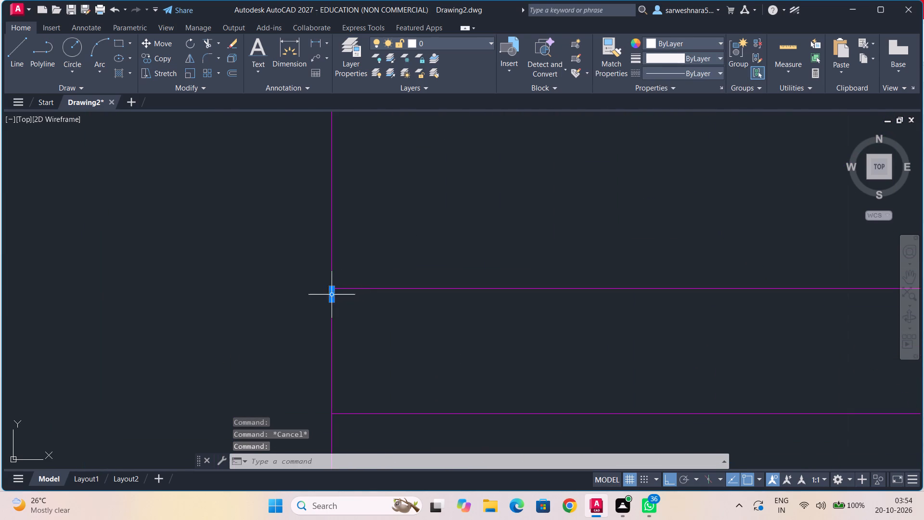
{"action": "left_click", "coordinate": [714, 47]}
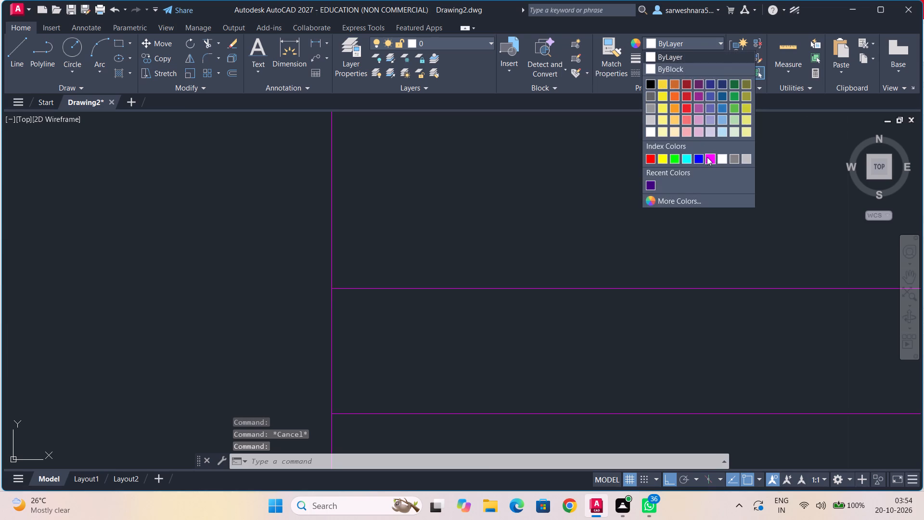
{"action": "left_click", "coordinate": [707, 157]}
{"action": "key", "text": "Escape"}
Select the left end of the wall below the stairs and the white right-hand line of the vertical wall beside it.
{"action": "scroll", "coordinate": [632, 146], "scroll_direction": "down", "scroll_amount": 4}
{"action": "scroll", "coordinate": [649, 190], "scroll_direction": "down", "scroll_amount": 2}
{"action": "middle_click_drag", "start_coordinate": [654, 194], "coordinate": [529, 161]}
{"action": "scroll", "coordinate": [402, 465], "scroll_direction": "up", "scroll_amount": 2}
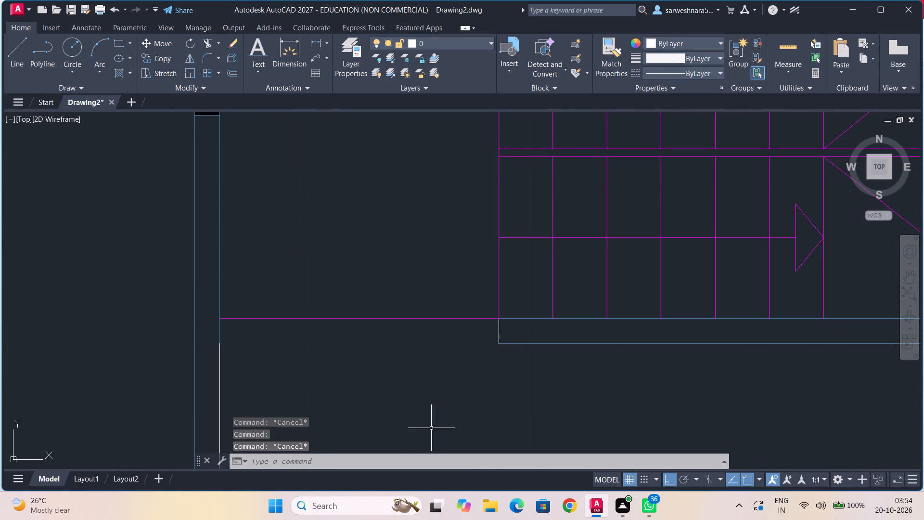
{"action": "left_click", "coordinate": [500, 329]}
{"action": "middle_click_drag", "start_coordinate": [332, 348], "coordinate": [520, 156]}
{"action": "scroll", "coordinate": [332, 348], "scroll_direction": "up", "scroll_amount": 1}
{"action": "left_click", "coordinate": [340, 221]}
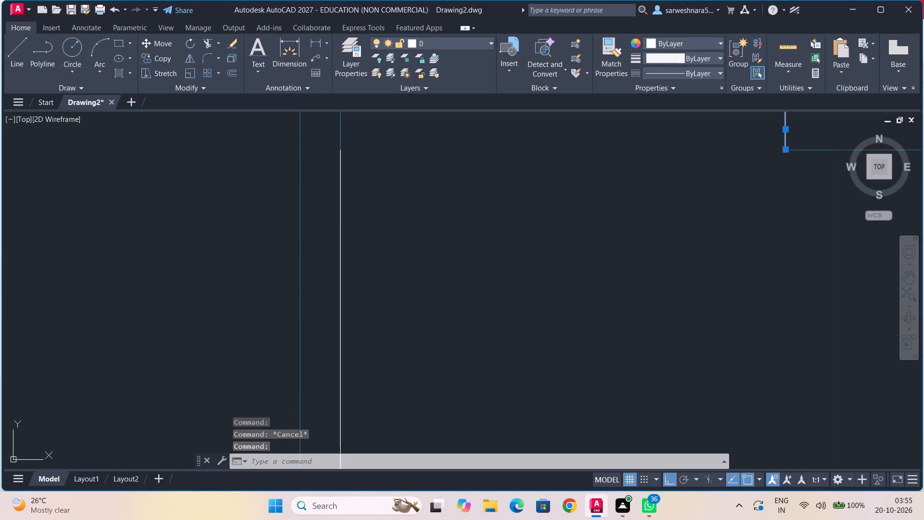
Add all four sides of the short bottom wall piece left of the red window to the selection.
{"action": "scroll", "coordinate": [548, 223], "scroll_direction": "down", "scroll_amount": 3}
{"action": "scroll", "coordinate": [573, 255], "scroll_direction": "down", "scroll_amount": 1}
{"action": "middle_click_drag", "start_coordinate": [573, 256], "coordinate": [542, 217]}
{"action": "scroll", "coordinate": [542, 296], "scroll_direction": "up", "scroll_amount": 1}
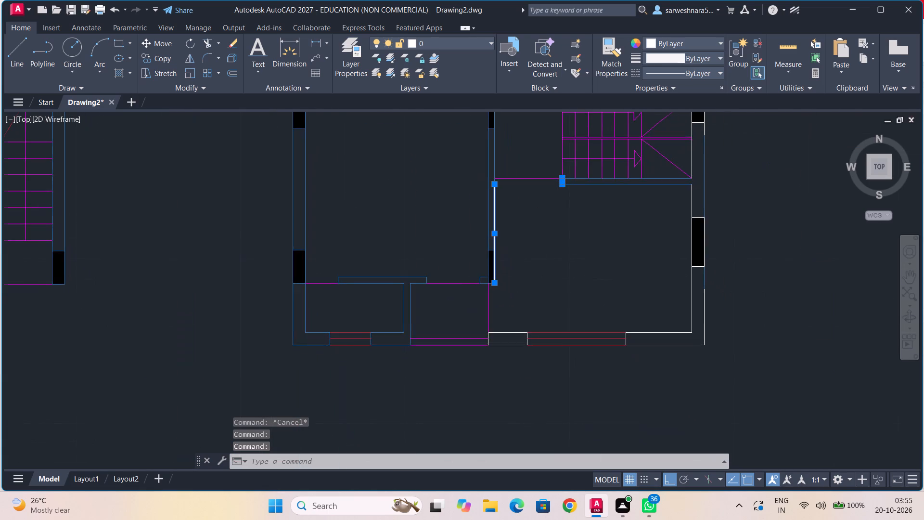
{"action": "scroll", "coordinate": [542, 296], "scroll_direction": "up", "scroll_amount": 1}
{"action": "middle_click_drag", "start_coordinate": [542, 296], "coordinate": [543, 245]}
{"action": "left_click", "coordinate": [462, 338]}
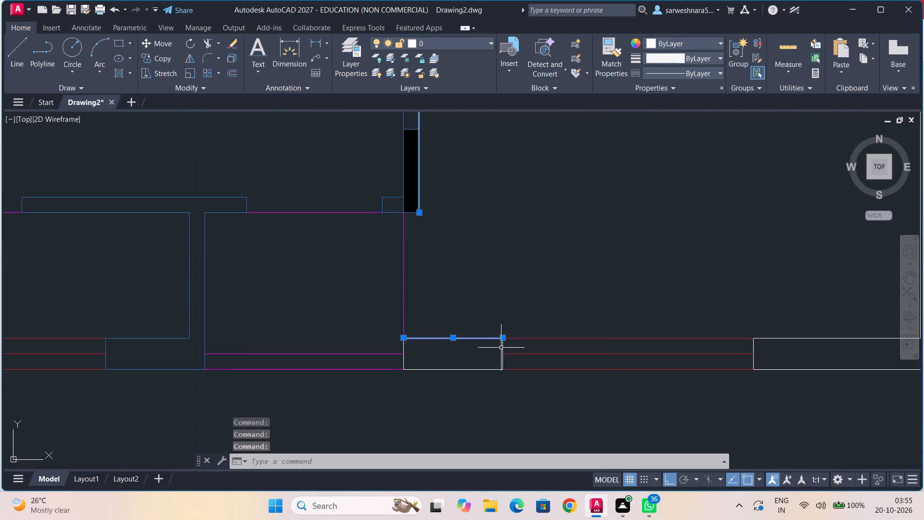
{"action": "left_click", "coordinate": [503, 349]}
{"action": "left_click", "coordinate": [475, 368]}
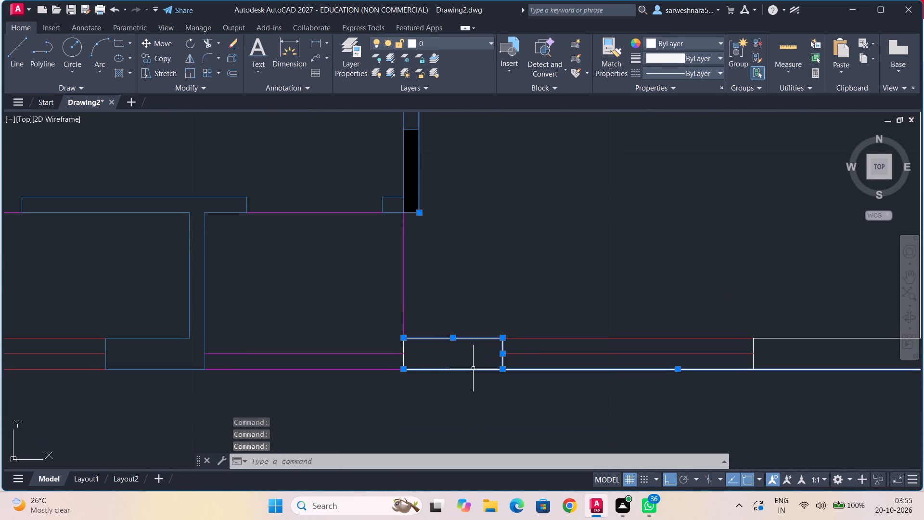
{"action": "left_click", "coordinate": [404, 358]}
Add the bottom-right corner wall's window end, upper edge, and inner and outer vertical edges to the selection.
{"action": "middle_click_drag", "start_coordinate": [612, 302], "coordinate": [457, 294]}
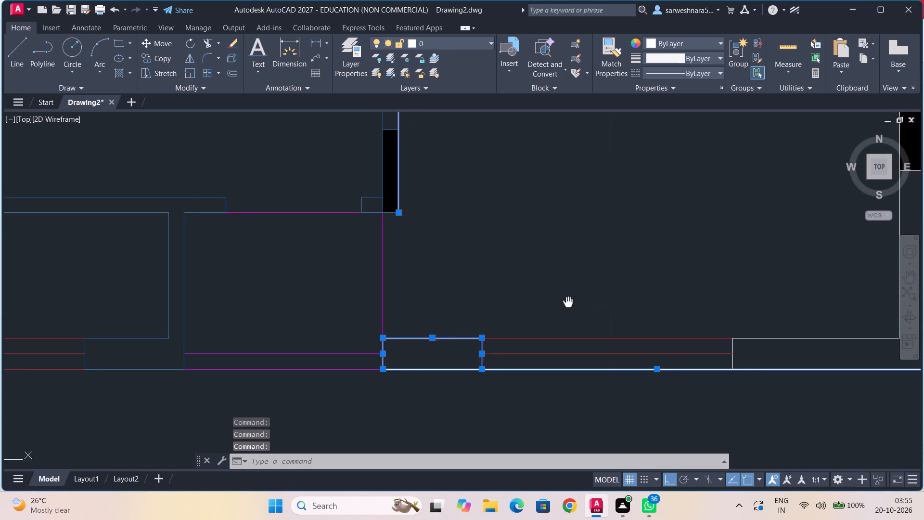
{"action": "middle_click_drag", "start_coordinate": [457, 294], "coordinate": [233, 284]}
{"action": "left_click", "coordinate": [409, 319]}
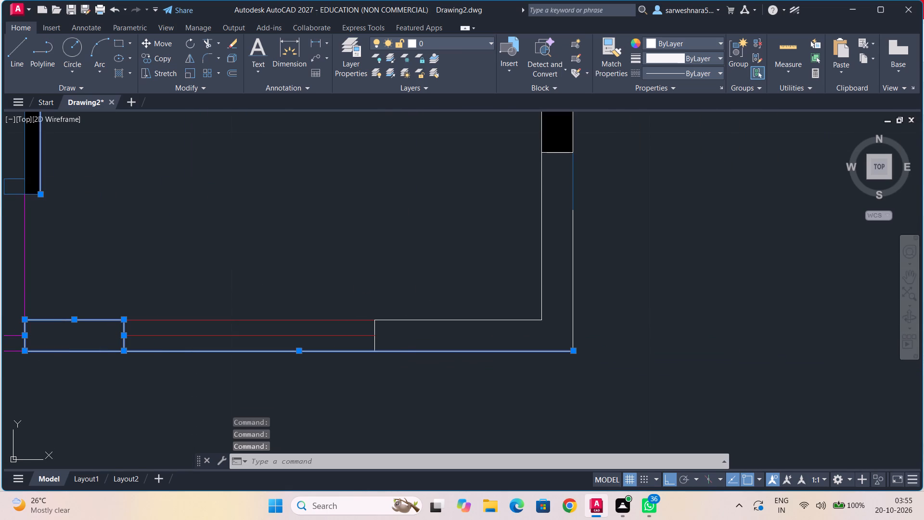
{"action": "left_click", "coordinate": [374, 328]}
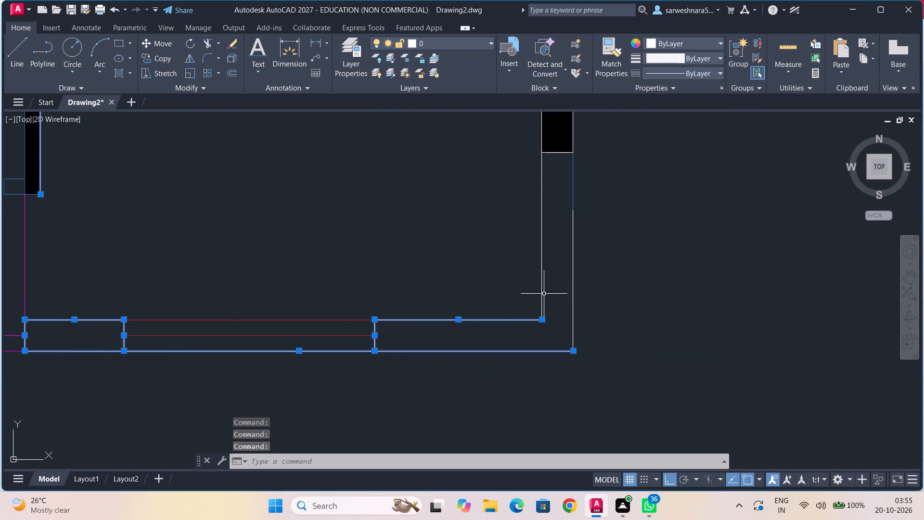
{"action": "left_click", "coordinate": [540, 292]}
{"action": "left_click", "coordinate": [573, 300]}
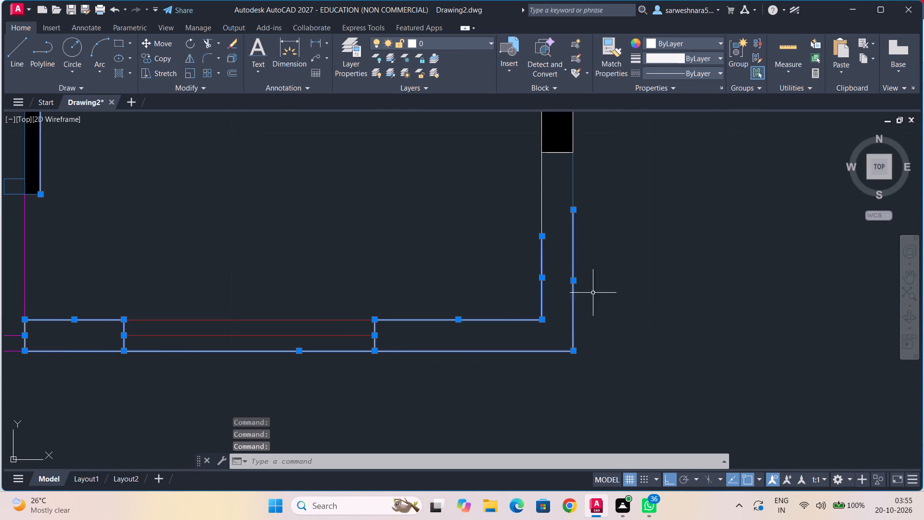
Add the right wall's inner lines and the lower right column's bottom, top and upper outer edges to the selection.
{"action": "middle_click_drag", "start_coordinate": [628, 250], "coordinate": [649, 384]}
{"action": "left_click", "coordinate": [562, 325]}
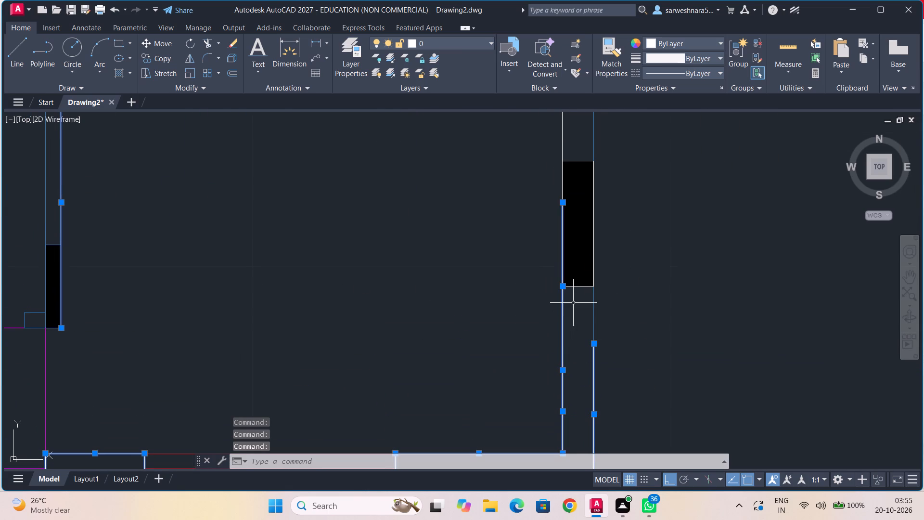
{"action": "scroll", "coordinate": [573, 298], "scroll_direction": "up", "scroll_amount": 3}
{"action": "middle_click_drag", "start_coordinate": [573, 298], "coordinate": [573, 372]}
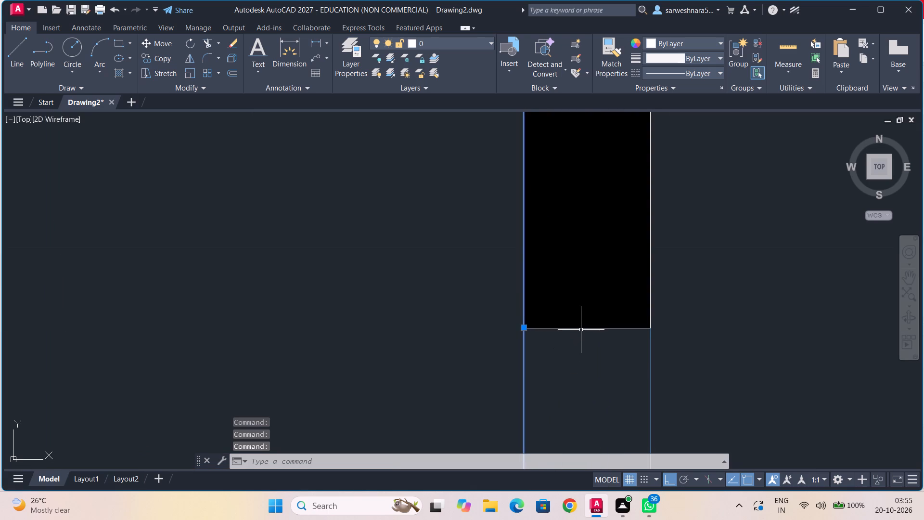
{"action": "left_click", "coordinate": [581, 329]}
{"action": "middle_click_drag", "start_coordinate": [726, 234], "coordinate": [738, 461]}
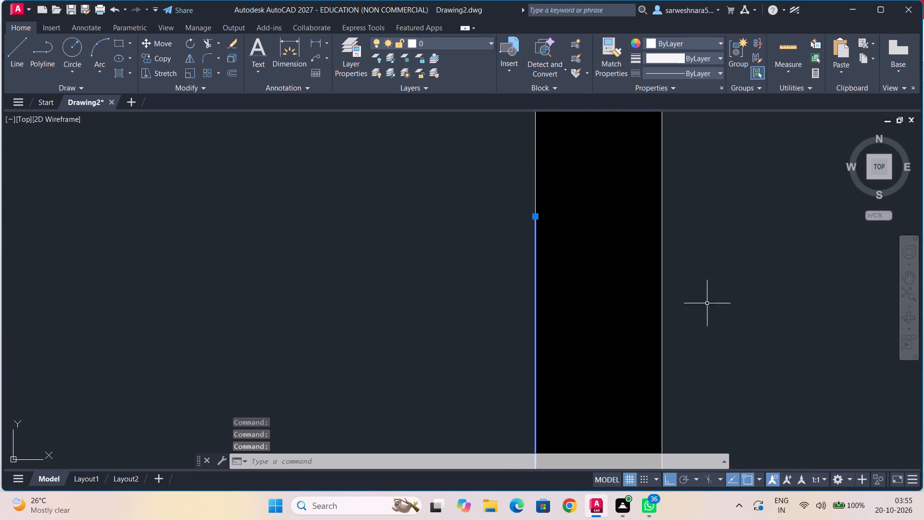
{"action": "scroll", "coordinate": [697, 293], "scroll_direction": "down", "scroll_amount": 2}
{"action": "middle_click_drag", "start_coordinate": [719, 254], "coordinate": [704, 361]}
{"action": "left_click", "coordinate": [618, 276]}
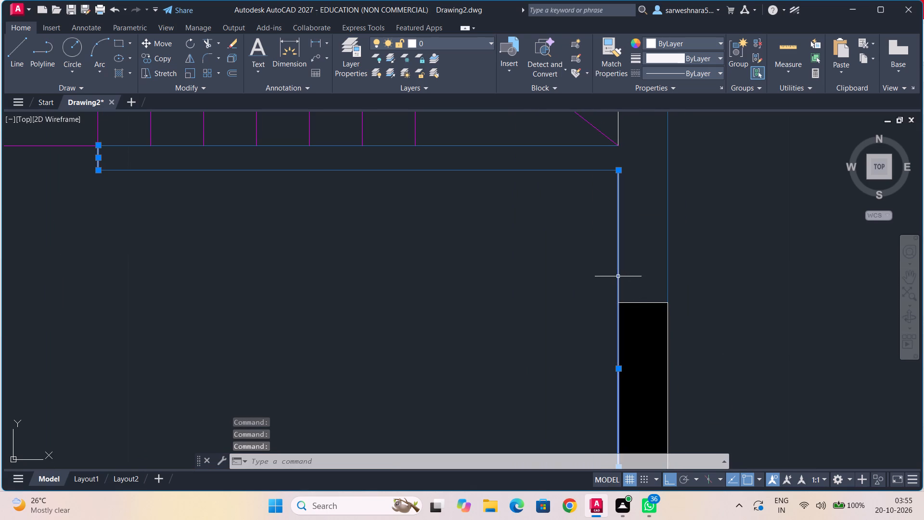
{"action": "left_click", "coordinate": [645, 302]}
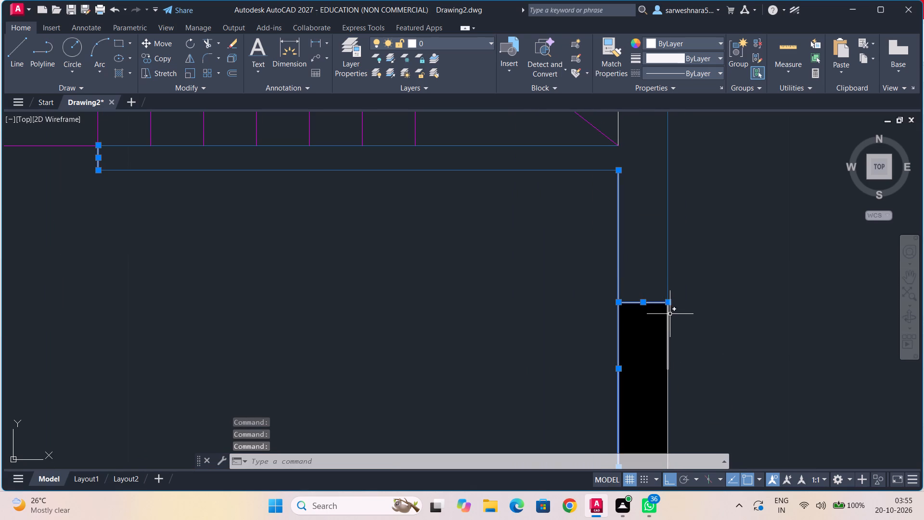
{"action": "left_click", "coordinate": [667, 315]}
Recolour the selected wall lines, bottom wall outlines and column edges blue 39,118,187.
{"action": "left_click", "coordinate": [692, 42]}
{"action": "left_click", "coordinate": [722, 108]}
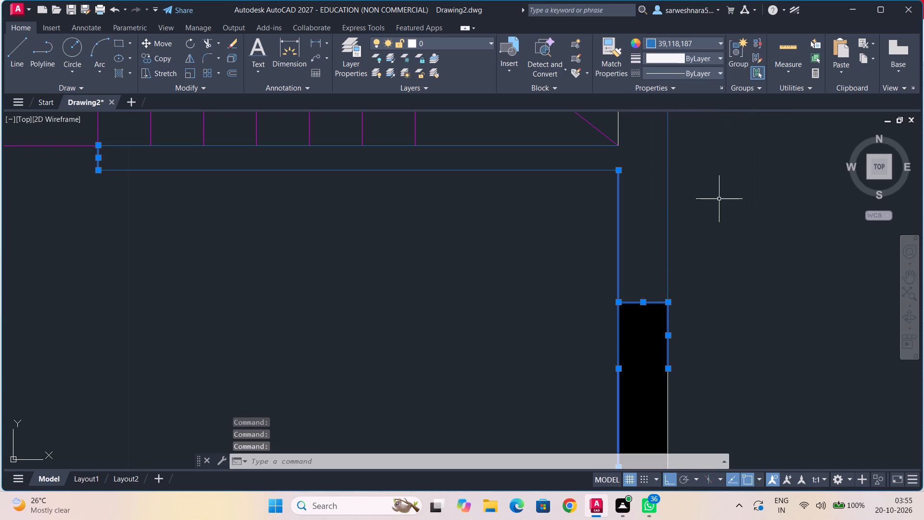
{"action": "middle_click_drag", "start_coordinate": [726, 279], "coordinate": [675, 90]}
{"action": "scroll", "coordinate": [651, 180], "scroll_direction": "down", "scroll_amount": 1}
{"action": "middle_click_drag", "start_coordinate": [660, 255], "coordinate": [660, 243]}
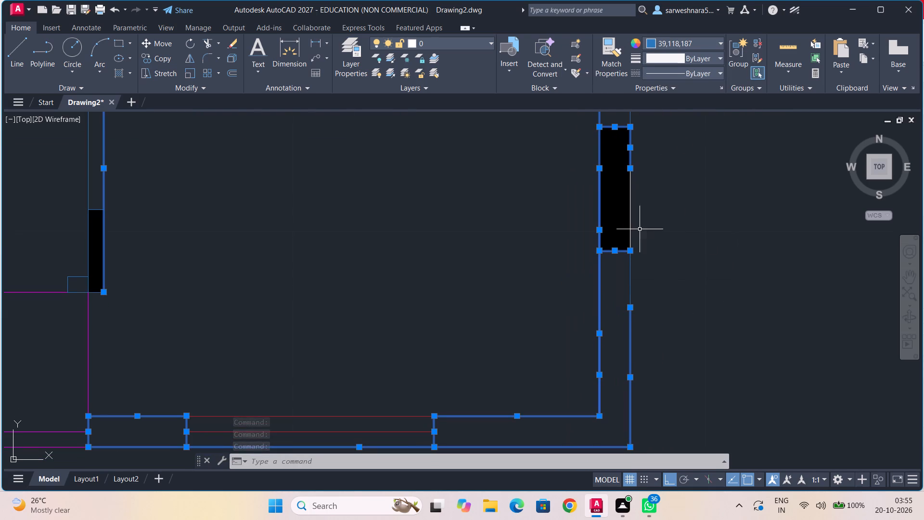
{"action": "key", "text": "Escape"}
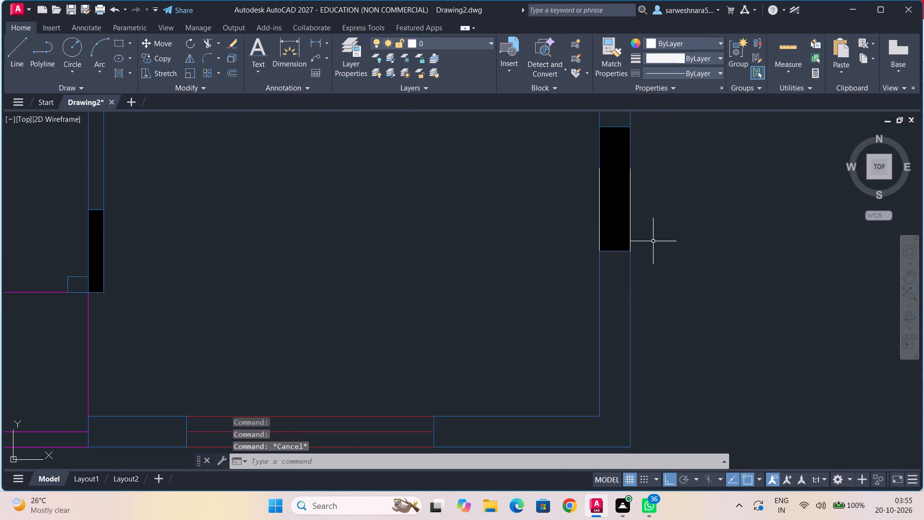
Recolour the remaining white segments on both long sides of the lower right column blue.
{"action": "middle_click_drag", "start_coordinate": [659, 245], "coordinate": [670, 291]}
{"action": "scroll", "coordinate": [670, 291], "scroll_direction": "up", "scroll_amount": 1}
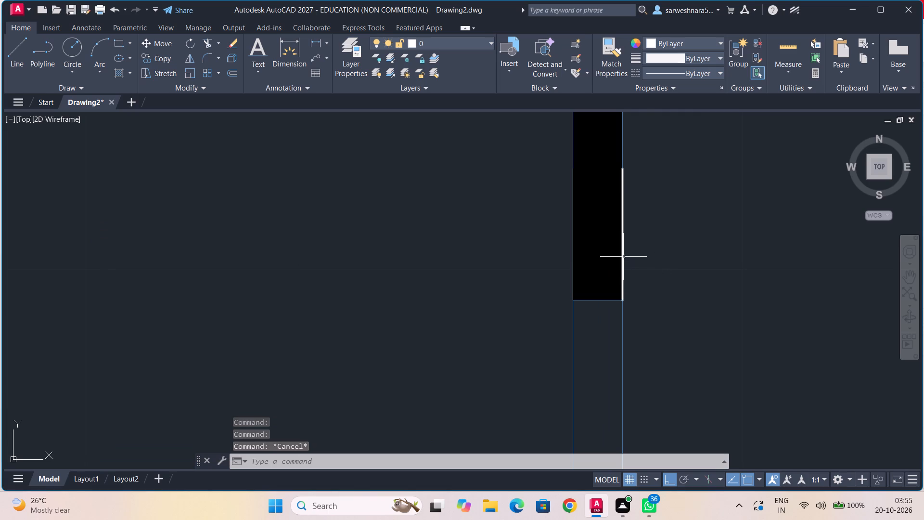
{"action": "left_click", "coordinate": [623, 257]}
{"action": "left_click", "coordinate": [572, 247]}
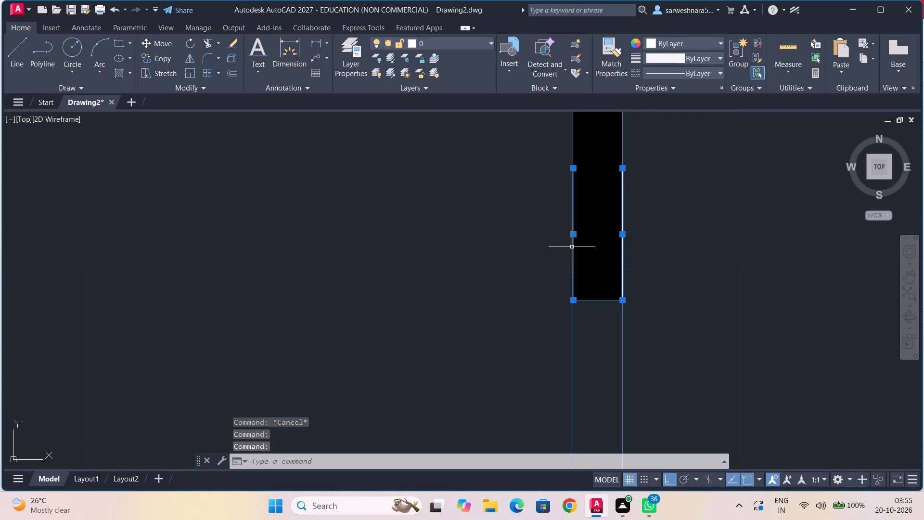
{"action": "left_click", "coordinate": [718, 40]}
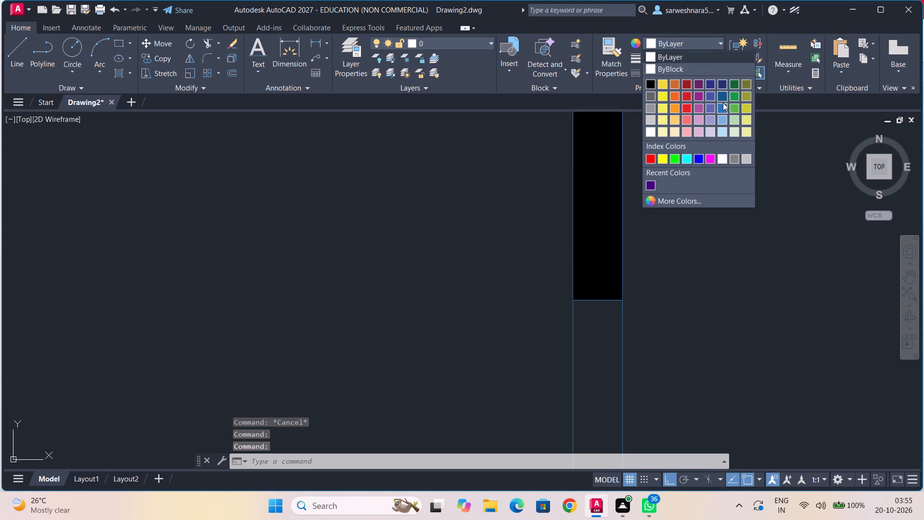
{"action": "left_click", "coordinate": [723, 103]}
{"action": "key", "text": "Escape"}
Select the staircase's right end line plus the adjoining column's bottom edge, outer edge and short outer wall line below it.
{"action": "scroll", "coordinate": [705, 218], "scroll_direction": "down", "scroll_amount": 4}
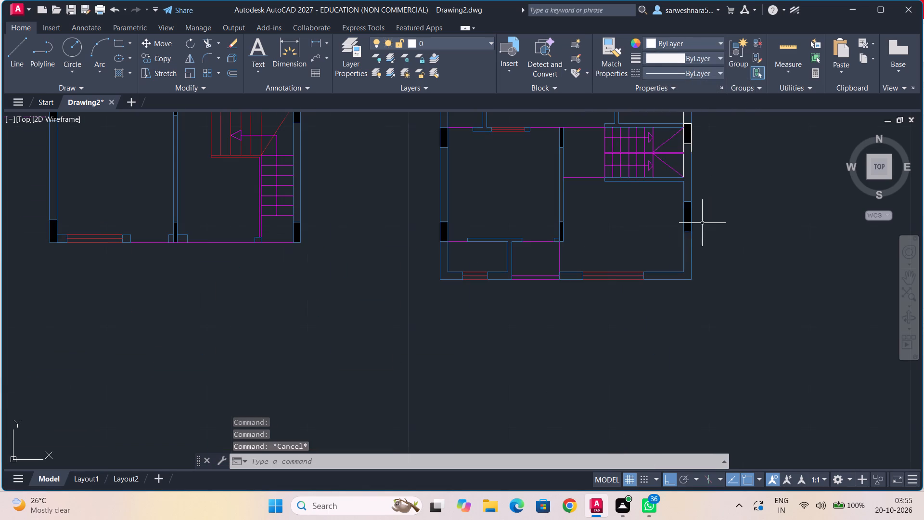
{"action": "middle_click_drag", "start_coordinate": [618, 222], "coordinate": [468, 381]}
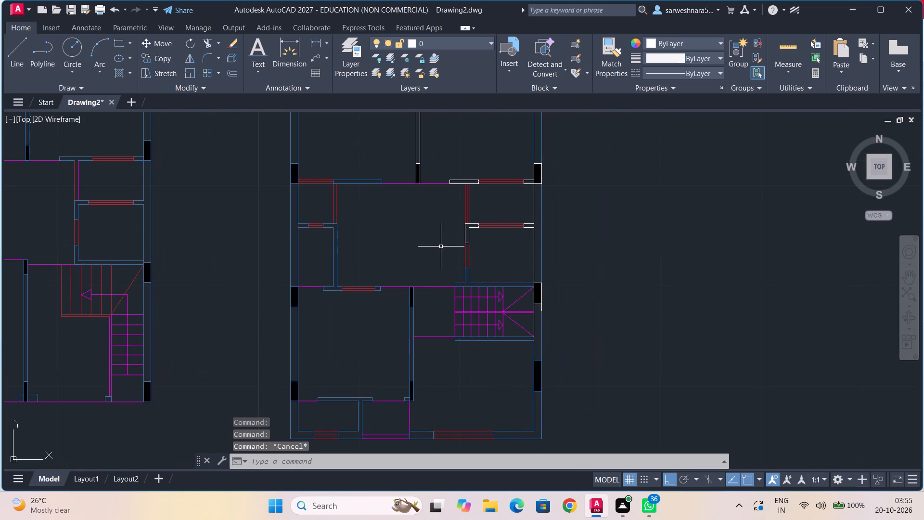
{"action": "middle_click_drag", "start_coordinate": [440, 243], "coordinate": [323, 249]}
{"action": "scroll", "coordinate": [333, 257], "scroll_direction": "up", "scroll_amount": 2}
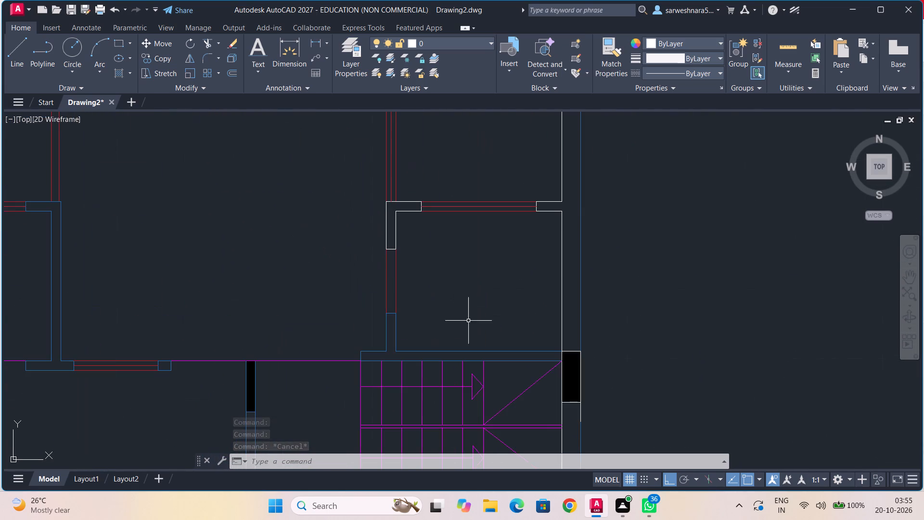
{"action": "middle_click_drag", "start_coordinate": [483, 338], "coordinate": [293, 155]}
{"action": "scroll", "coordinate": [485, 230], "scroll_direction": "up", "scroll_amount": 2}
{"action": "scroll", "coordinate": [614, 229], "scroll_direction": "down", "scroll_amount": 1}
{"action": "middle_click_drag", "start_coordinate": [628, 229], "coordinate": [811, 216]}
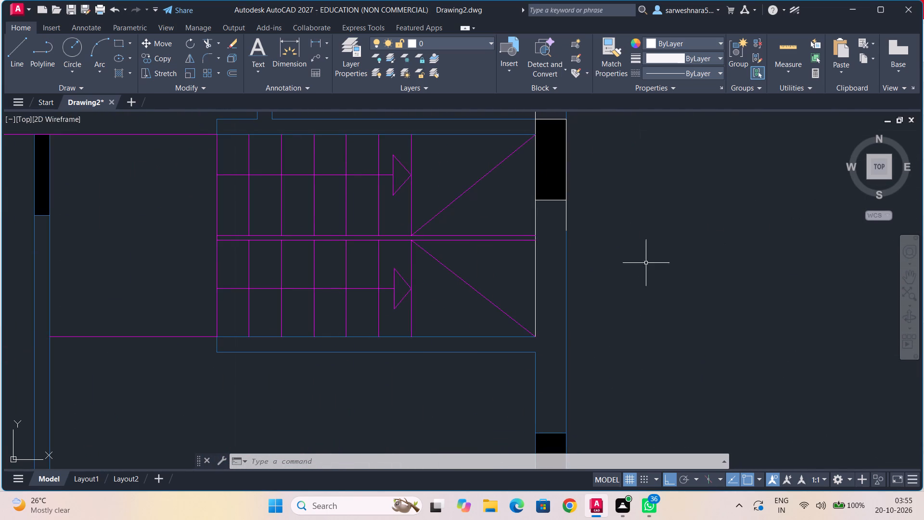
{"action": "left_click", "coordinate": [536, 281]}
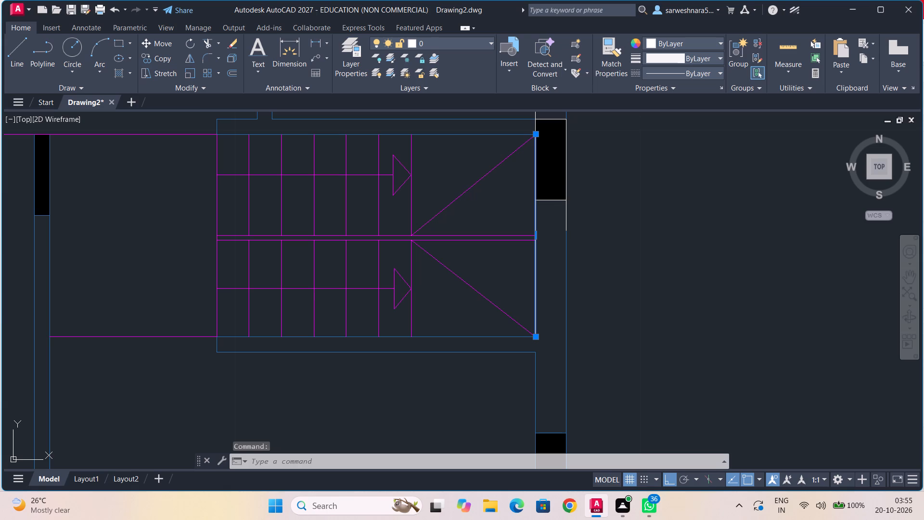
{"action": "left_click", "coordinate": [559, 201]}
{"action": "left_click", "coordinate": [565, 212]}
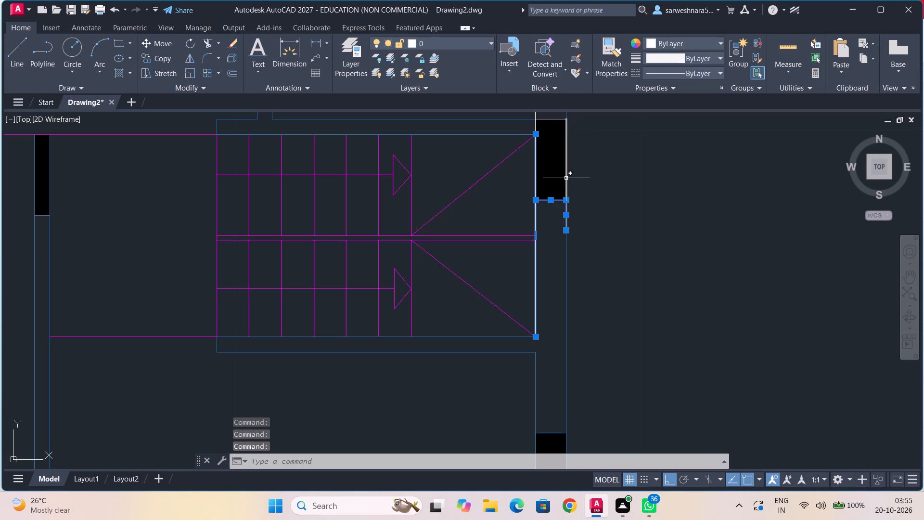
{"action": "left_click", "coordinate": [566, 178]}
Add the column's top edge, its upper inner edge and the inner wall line above it to the selection.
{"action": "middle_click_drag", "start_coordinate": [621, 152], "coordinate": [688, 299]}
{"action": "scroll", "coordinate": [688, 299], "scroll_direction": "up", "scroll_amount": 2}
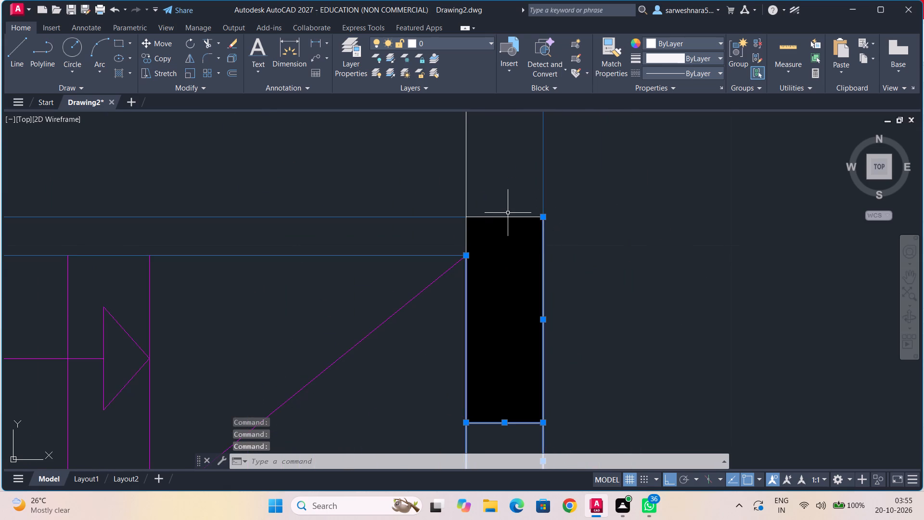
{"action": "left_click", "coordinate": [509, 215]}
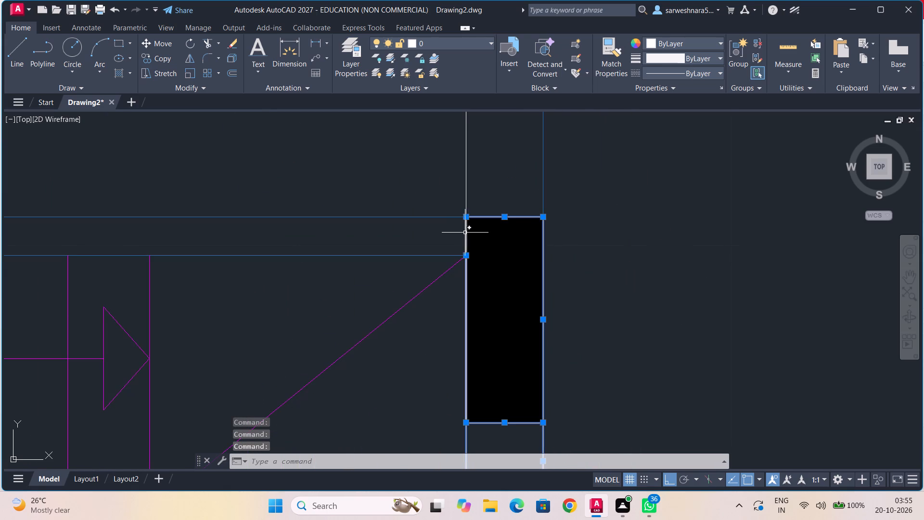
{"action": "left_click", "coordinate": [465, 233]}
{"action": "left_click", "coordinate": [466, 191]}
Add the L-shaped corner wall's upper, lower, outer and inner edges plus its bottom end line to the selection.
{"action": "scroll", "coordinate": [487, 180], "scroll_direction": "down", "scroll_amount": 3}
{"action": "middle_click_drag", "start_coordinate": [389, 173], "coordinate": [411, 197]}
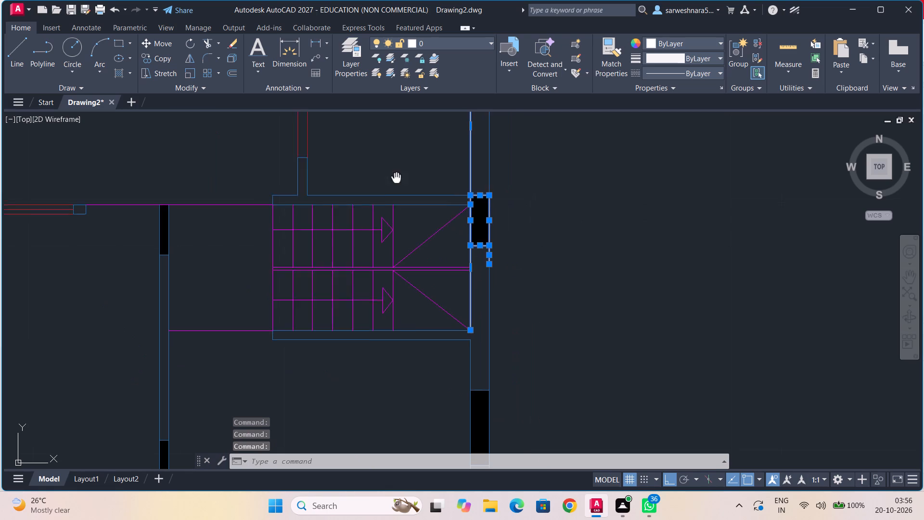
{"action": "middle_click_drag", "start_coordinate": [411, 197], "coordinate": [510, 357]}
{"action": "scroll", "coordinate": [482, 286], "scroll_direction": "up", "scroll_amount": 2}
{"action": "middle_click_drag", "start_coordinate": [516, 331], "coordinate": [576, 407]}
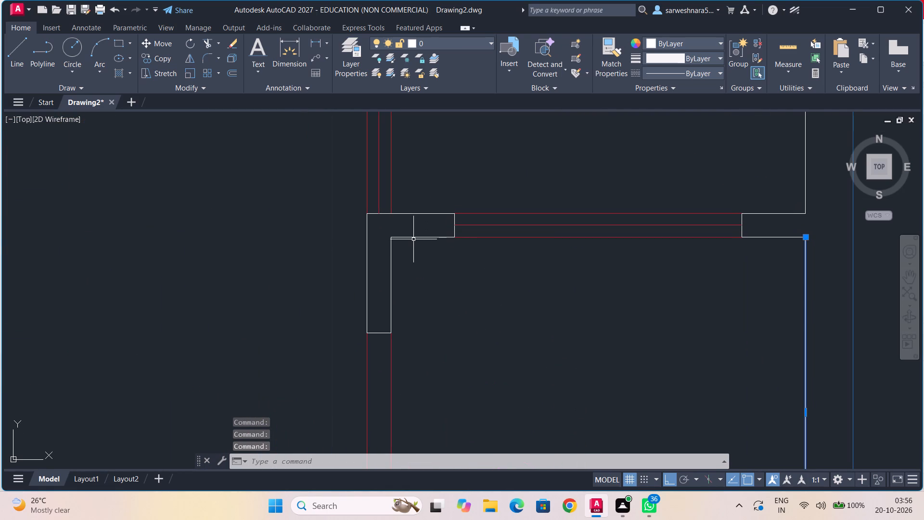
{"action": "left_click", "coordinate": [410, 237]}
{"action": "left_click", "coordinate": [411, 212]}
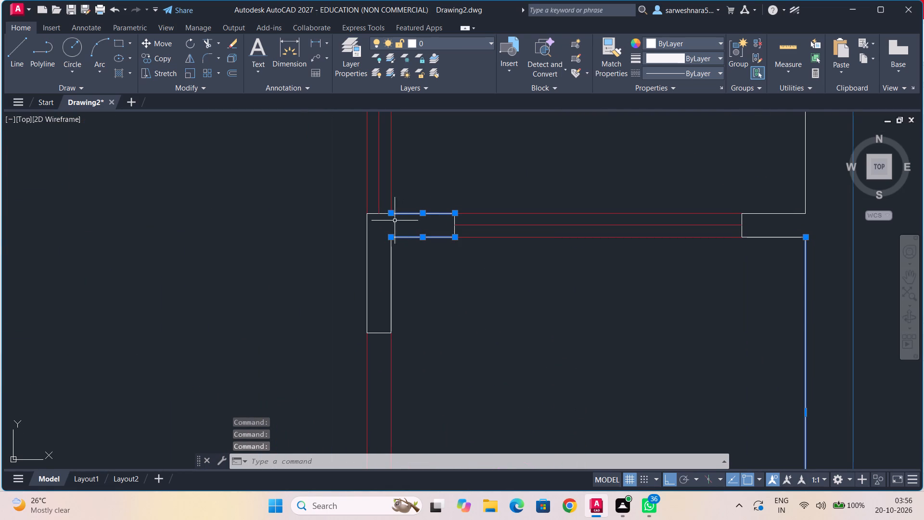
{"action": "left_click", "coordinate": [368, 225]}
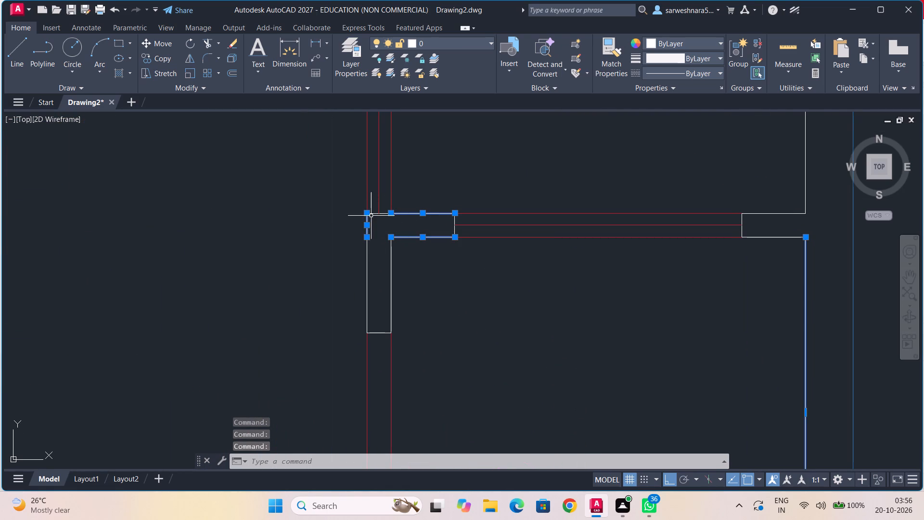
{"action": "left_click", "coordinate": [372, 214]}
{"action": "scroll", "coordinate": [393, 250], "scroll_direction": "up", "scroll_amount": 1}
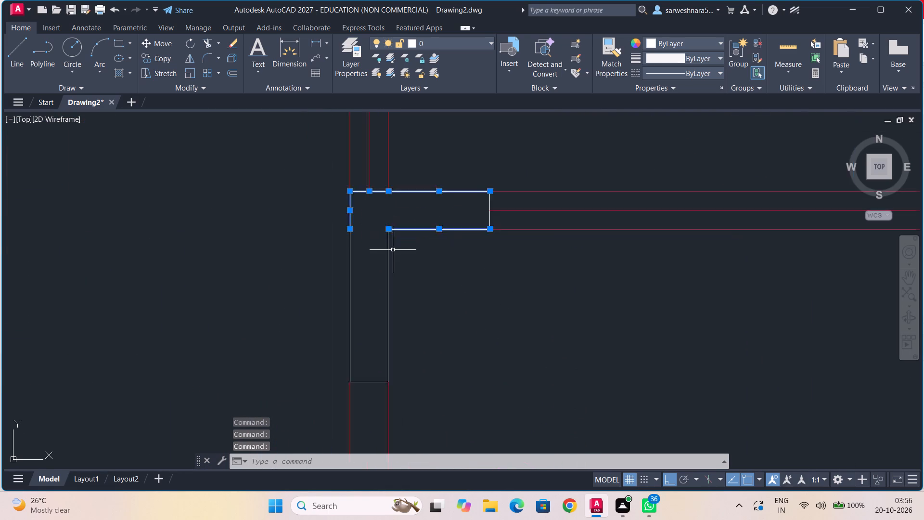
{"action": "scroll", "coordinate": [393, 250], "scroll_direction": "up", "scroll_amount": 1}
{"action": "left_click", "coordinate": [323, 274]}
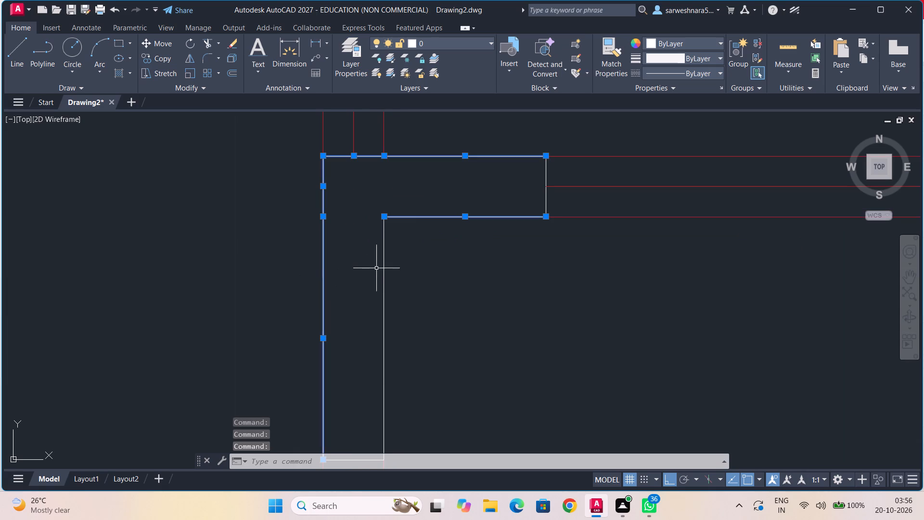
{"action": "left_click", "coordinate": [383, 269]}
{"action": "scroll", "coordinate": [532, 314], "scroll_direction": "down", "scroll_amount": 1}
{"action": "middle_click_drag", "start_coordinate": [532, 315], "coordinate": [524, 275]}
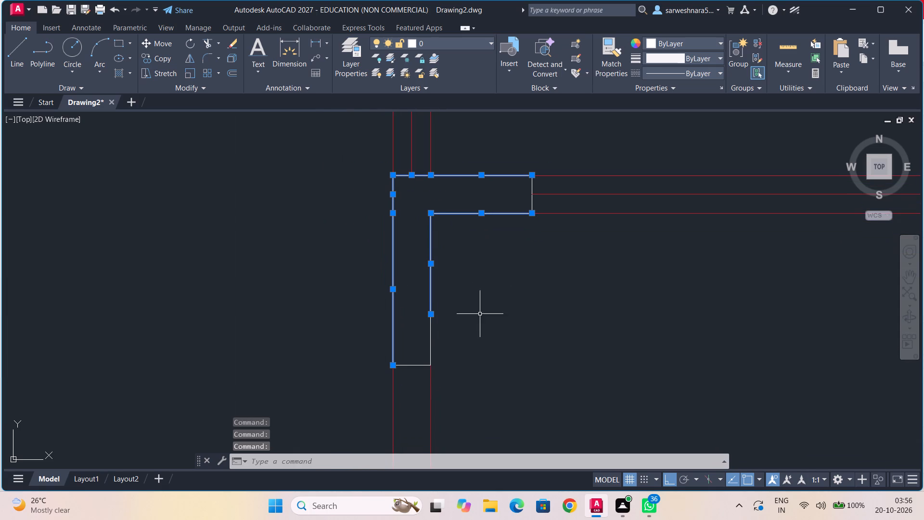
{"action": "left_click", "coordinate": [416, 365]}
Add the three edges of the wall stub at the window's right end and the inner wall line above it to the selection.
{"action": "middle_click_drag", "start_coordinate": [697, 281], "coordinate": [296, 375]}
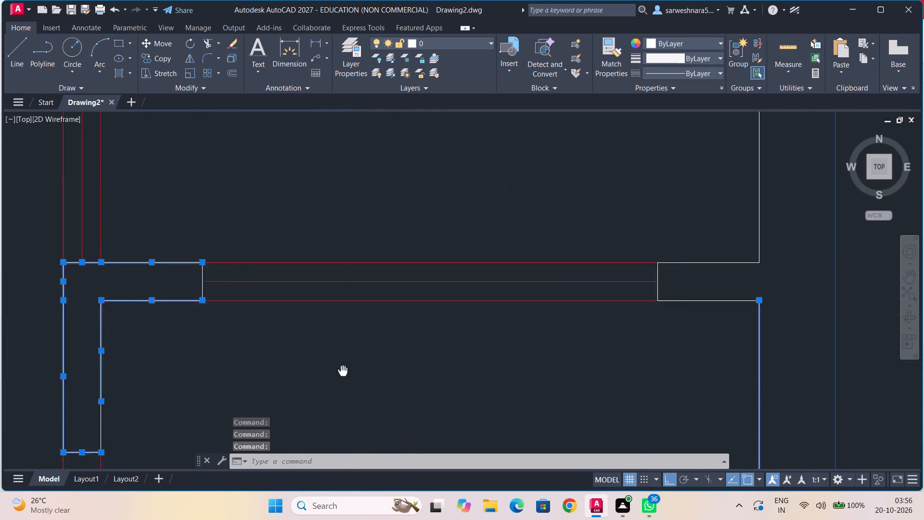
{"action": "middle_click_drag", "start_coordinate": [296, 375], "coordinate": [241, 376]}
{"action": "left_click", "coordinate": [565, 271]}
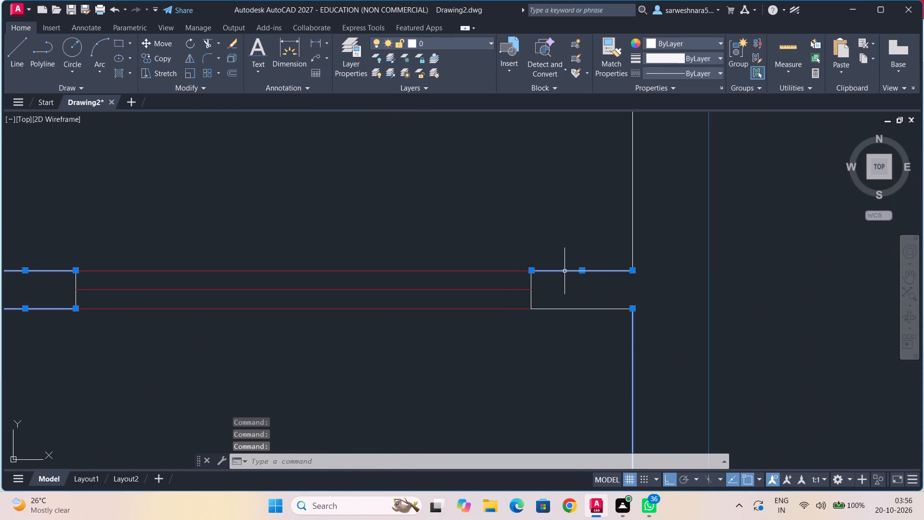
{"action": "left_click", "coordinate": [634, 250]}
{"action": "left_click", "coordinate": [602, 309]}
{"action": "left_click", "coordinate": [530, 285]}
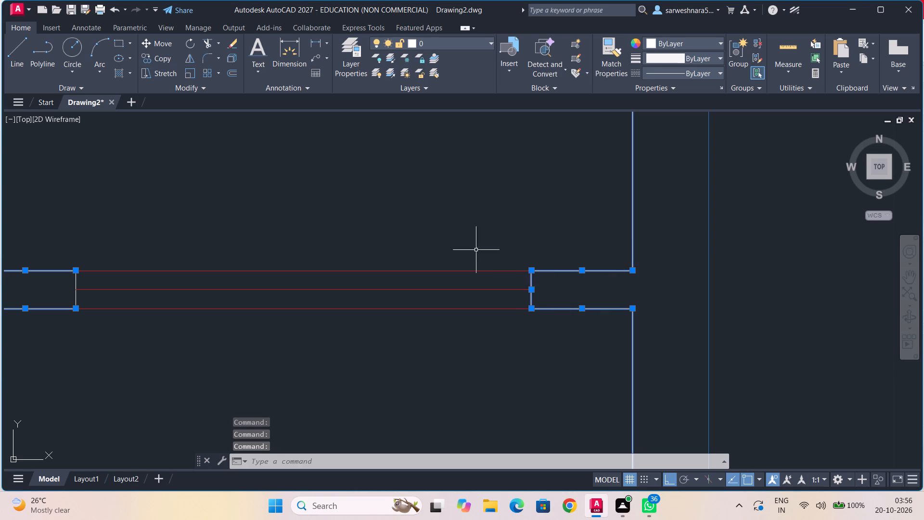
Add the top, bottom and end lines of the wall piece above the vertical red window to the selection.
{"action": "scroll", "coordinate": [468, 227], "scroll_direction": "down", "scroll_amount": 3}
{"action": "middle_click_drag", "start_coordinate": [460, 216], "coordinate": [513, 332]}
{"action": "scroll", "coordinate": [442, 275], "scroll_direction": "up", "scroll_amount": 2}
{"action": "middle_click_drag", "start_coordinate": [442, 275], "coordinate": [521, 369]}
{"action": "left_click", "coordinate": [447, 318]}
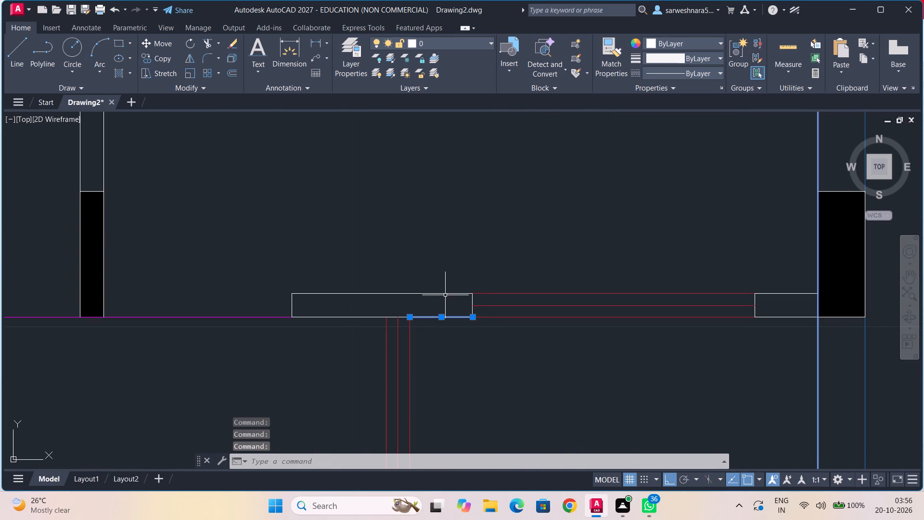
{"action": "left_click", "coordinate": [445, 295]}
{"action": "left_click", "coordinate": [474, 301]}
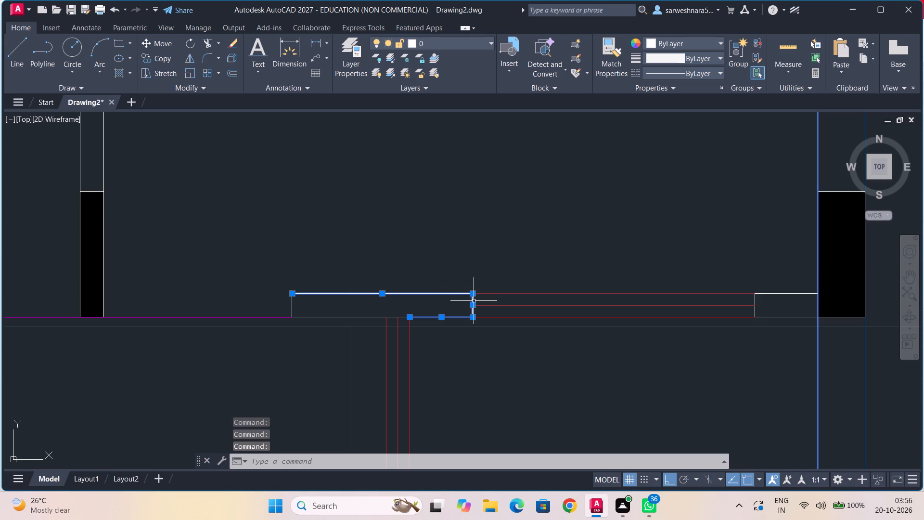
{"action": "left_click", "coordinate": [346, 317]}
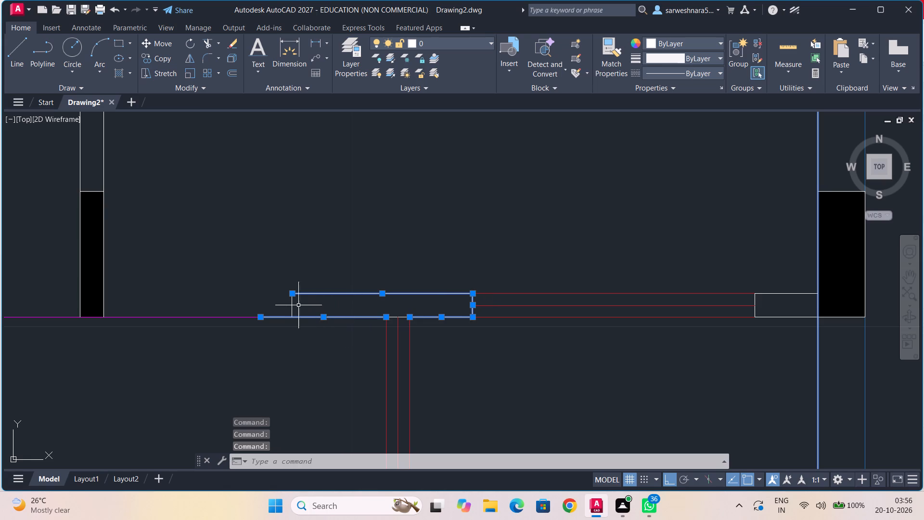
{"action": "left_click", "coordinate": [292, 305]}
Add the short wall stub's edges and all four edges of the adjoining right-hand column to the selection.
{"action": "left_click", "coordinate": [784, 293]}
{"action": "left_click", "coordinate": [756, 299]}
{"action": "left_click", "coordinate": [776, 317]}
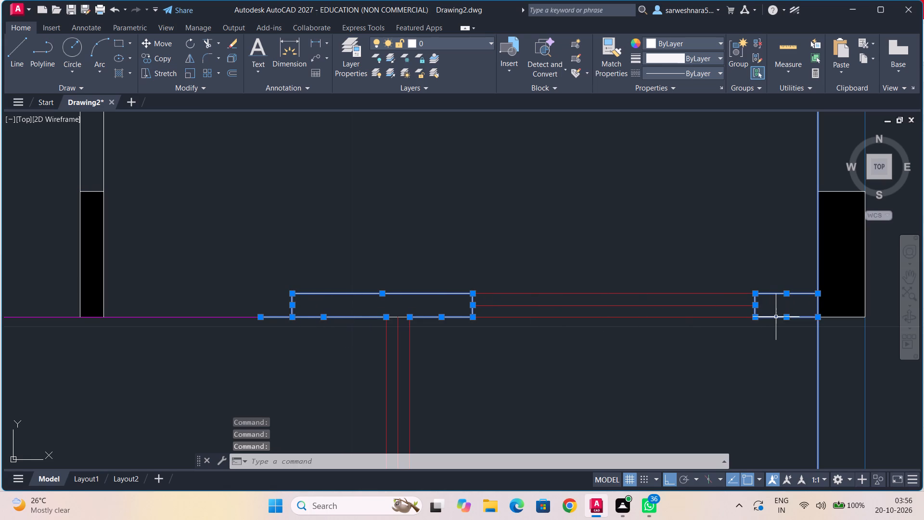
{"action": "left_click", "coordinate": [833, 318]}
{"action": "left_click", "coordinate": [818, 279]}
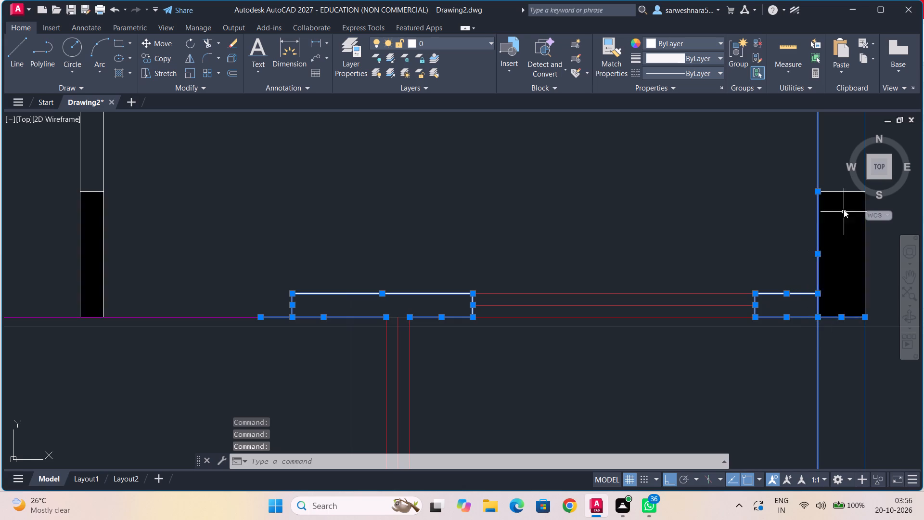
{"action": "middle_click_drag", "start_coordinate": [751, 182], "coordinate": [502, 240]}
{"action": "left_click", "coordinate": [599, 249]}
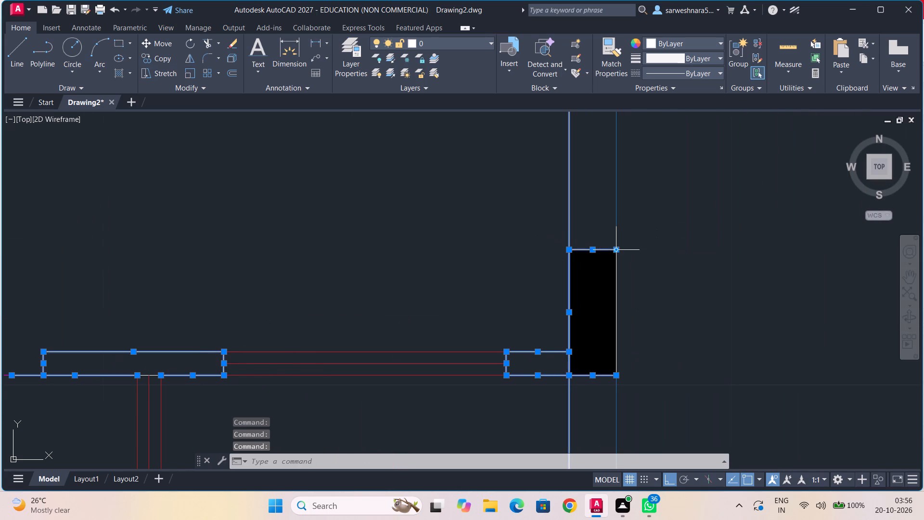
{"action": "left_click", "coordinate": [617, 260]}
Add both long lines of the central partition wall to the selection and recolour all selected lines blue 39,118,187.
{"action": "scroll", "coordinate": [635, 263], "scroll_direction": "down", "scroll_amount": 3}
{"action": "middle_click_drag", "start_coordinate": [530, 242], "coordinate": [650, 314]}
{"action": "scroll", "coordinate": [565, 273], "scroll_direction": "up", "scroll_amount": 1}
{"action": "left_click", "coordinate": [530, 283]}
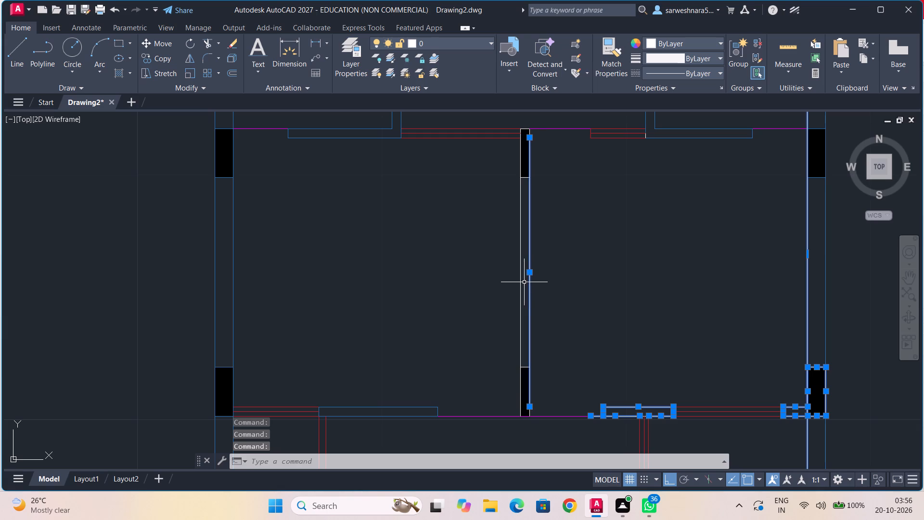
{"action": "left_click", "coordinate": [521, 281]}
{"action": "left_click", "coordinate": [678, 46]}
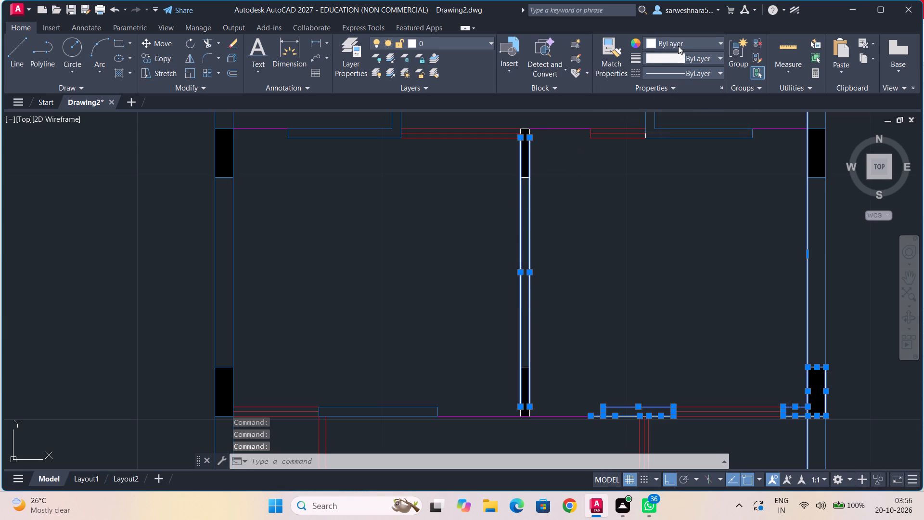
{"action": "left_click", "coordinate": [722, 106]}
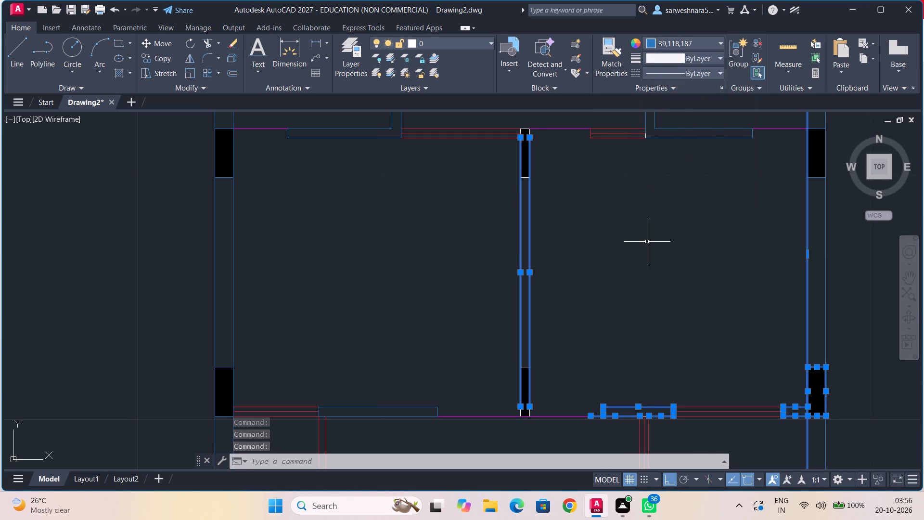
{"action": "key", "text": "Escape"}
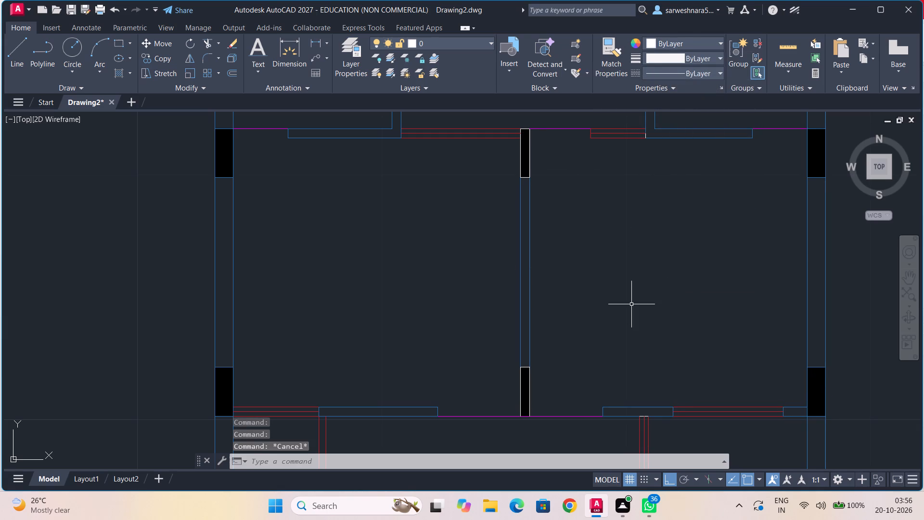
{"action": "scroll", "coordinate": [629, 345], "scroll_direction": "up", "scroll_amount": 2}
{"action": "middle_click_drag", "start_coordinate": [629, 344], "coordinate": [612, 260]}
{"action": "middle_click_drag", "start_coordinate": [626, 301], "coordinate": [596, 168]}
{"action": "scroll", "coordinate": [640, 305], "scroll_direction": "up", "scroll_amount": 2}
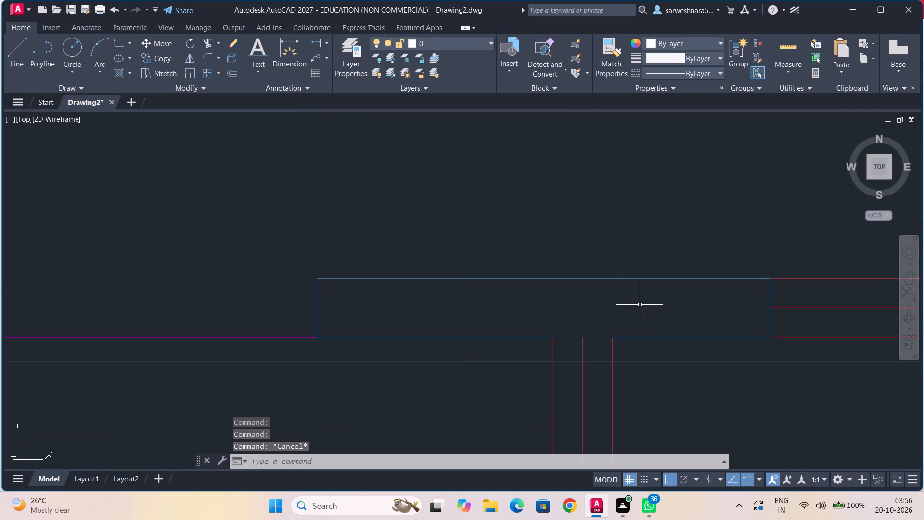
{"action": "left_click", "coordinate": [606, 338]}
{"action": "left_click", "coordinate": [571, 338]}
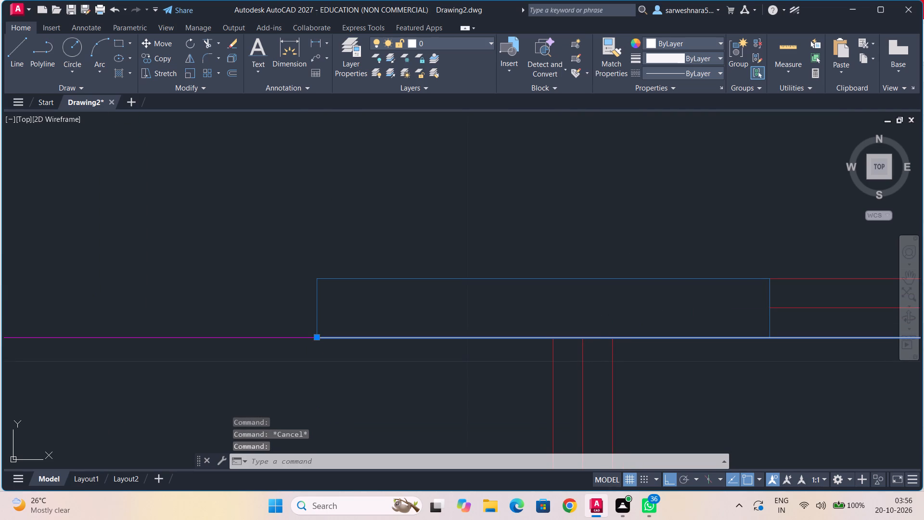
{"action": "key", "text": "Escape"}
Break the white line across the vertical red window's top at the window's left and right edges using Break at Point.
{"action": "scroll", "coordinate": [608, 358], "scroll_direction": "up", "scroll_amount": 3}
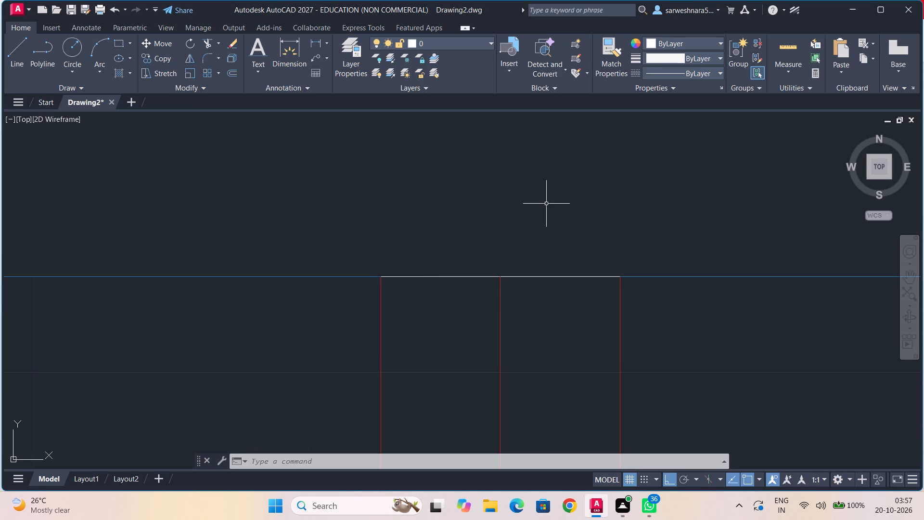
{"action": "type", "text": "bre"}
{"action": "left_click", "coordinate": [602, 230]}
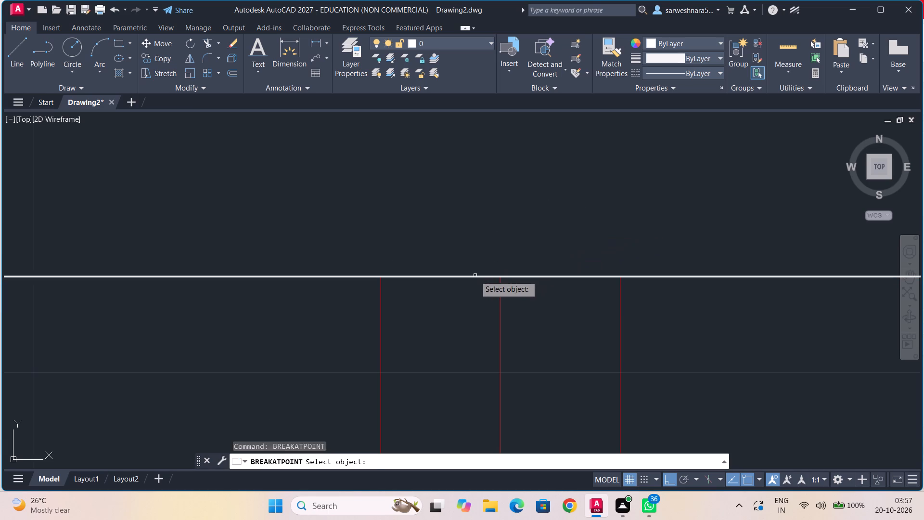
{"action": "left_click", "coordinate": [475, 275]}
{"action": "left_click", "coordinate": [381, 275]}
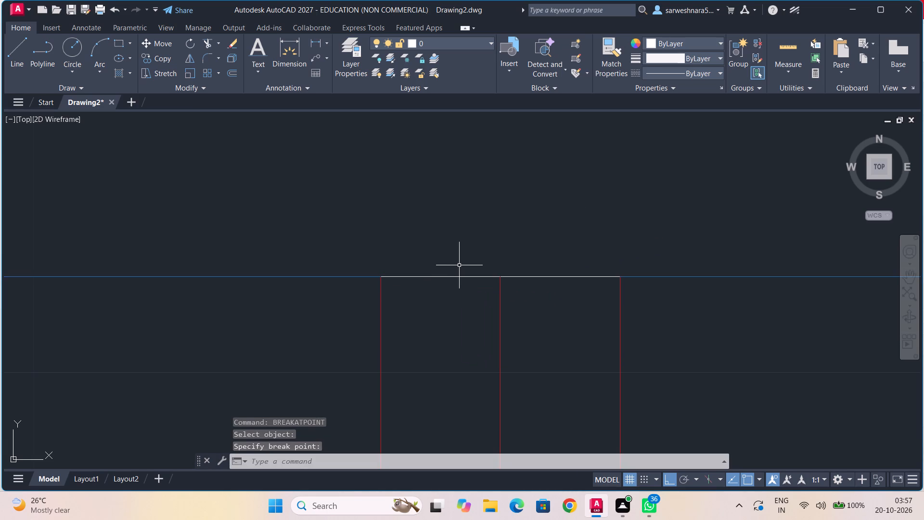
{"action": "type", "text": "bre"}
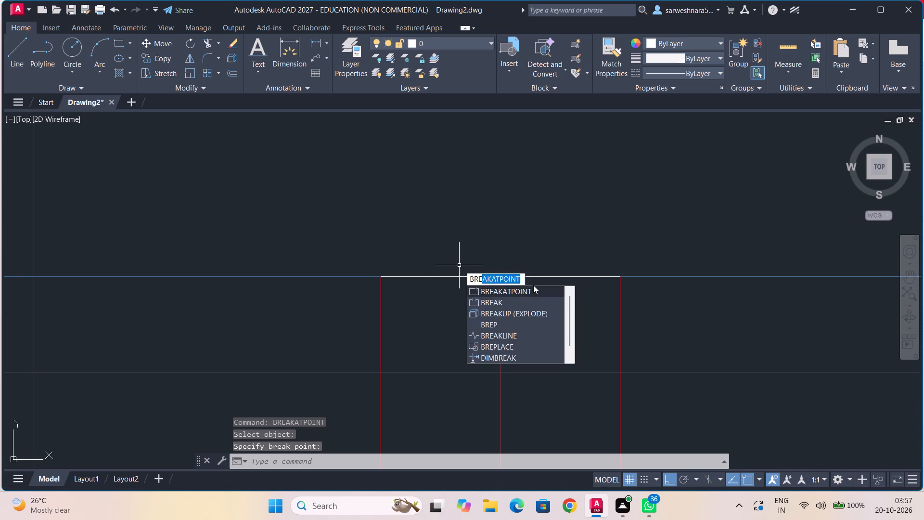
{"action": "left_click", "coordinate": [533, 289]}
{"action": "left_click", "coordinate": [536, 277]}
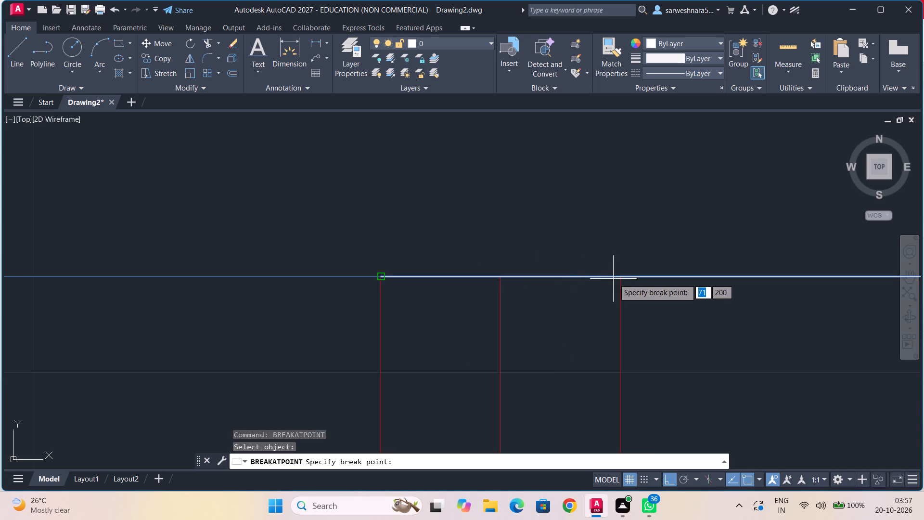
{"action": "left_click", "coordinate": [618, 277]}
Select the broken-off segment across the vertical red window's top and the top and side edges of the lower central column.
{"action": "left_click", "coordinate": [526, 276]}
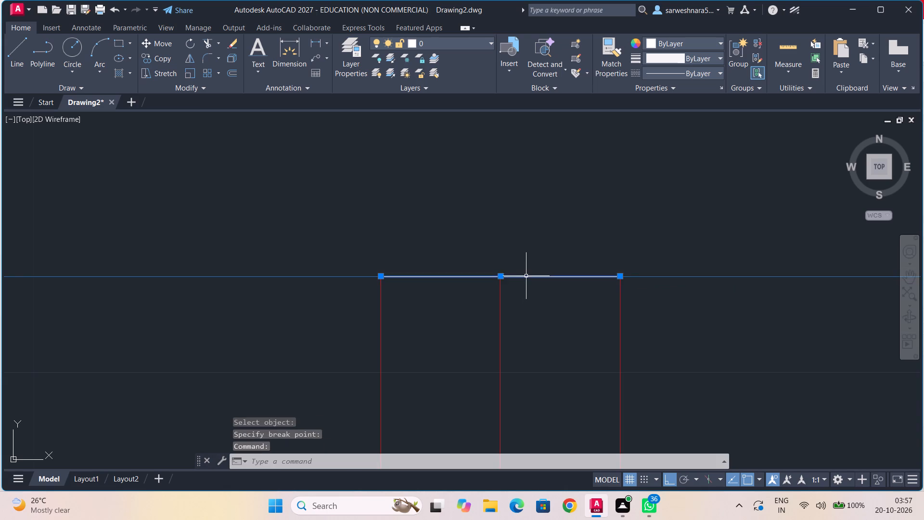
{"action": "scroll", "coordinate": [465, 224], "scroll_direction": "down", "scroll_amount": 4}
{"action": "middle_click_drag", "start_coordinate": [416, 244], "coordinate": [532, 391]}
{"action": "scroll", "coordinate": [511, 376], "scroll_direction": "down", "scroll_amount": 2}
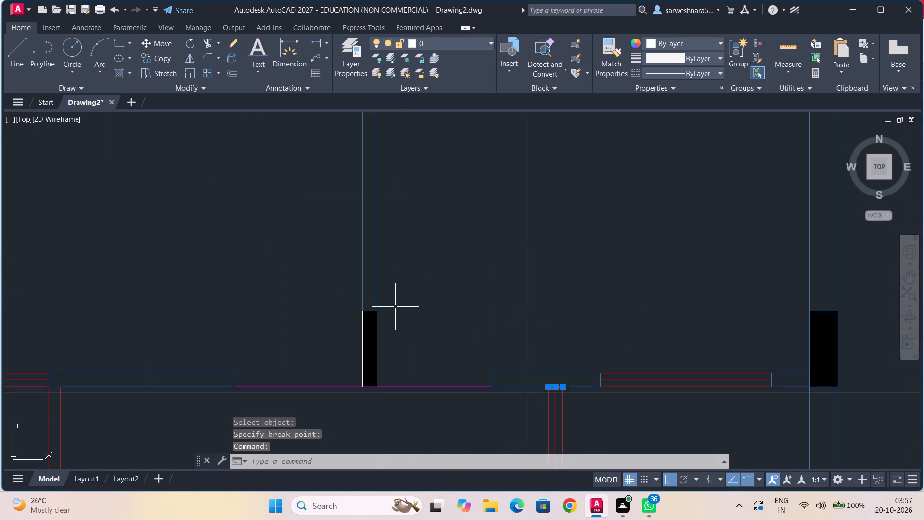
{"action": "scroll", "coordinate": [398, 335], "scroll_direction": "up", "scroll_amount": 3}
{"action": "middle_click_drag", "start_coordinate": [398, 335], "coordinate": [473, 304]}
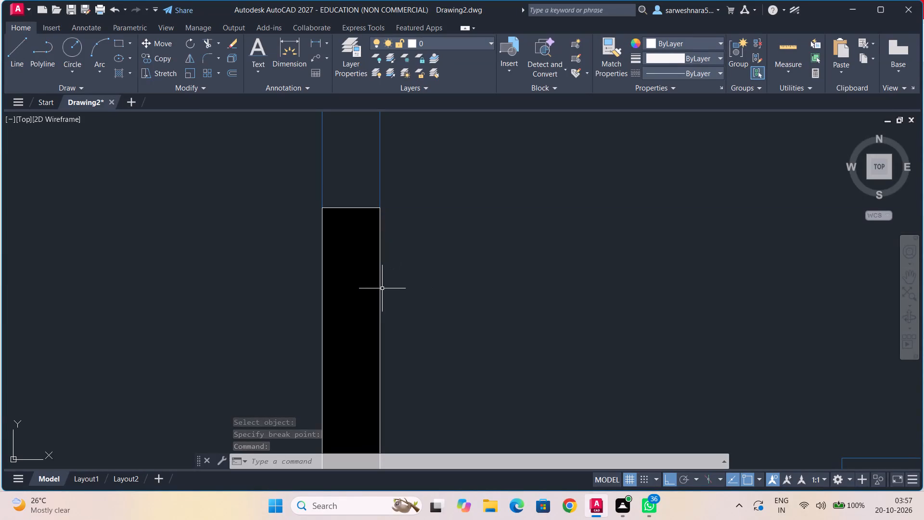
{"action": "left_click", "coordinate": [382, 288]}
{"action": "left_click", "coordinate": [364, 207]}
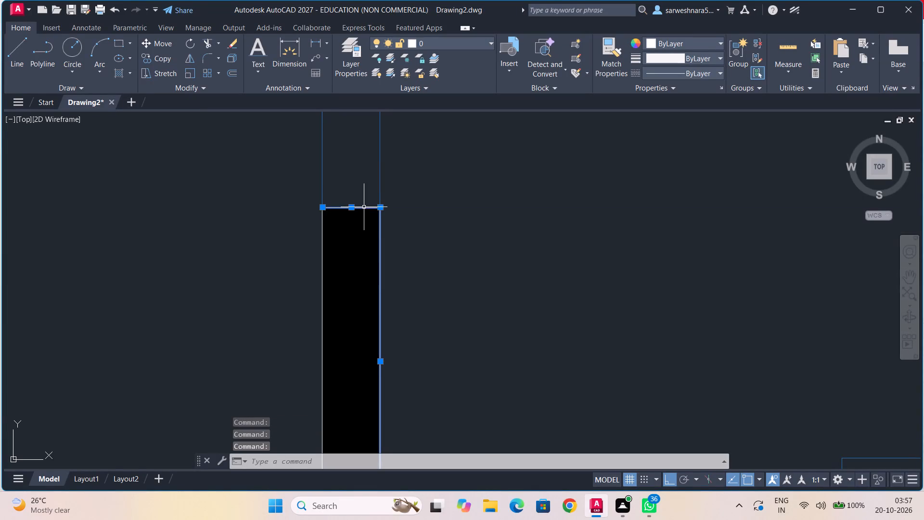
{"action": "left_click", "coordinate": [321, 233]}
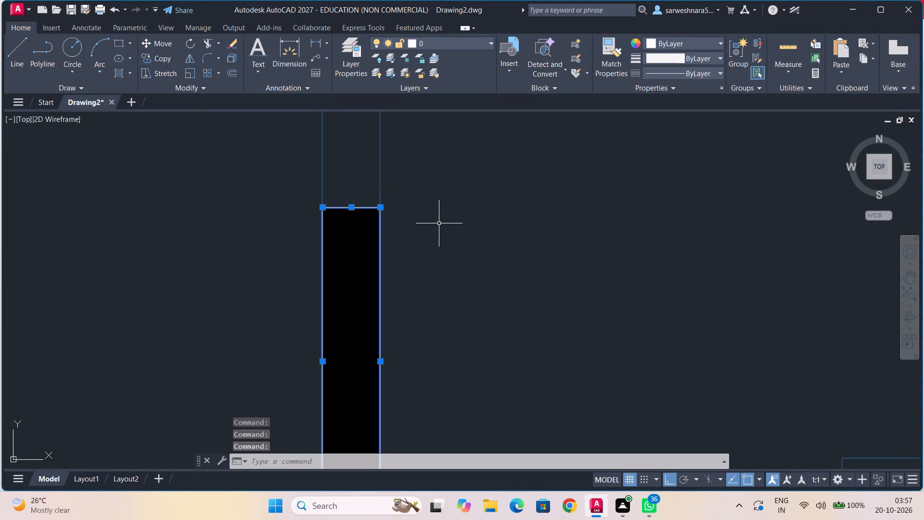
Add all four edge lines of the upper central column to the selection and recolour all selected lines blue 39,118,187.
{"action": "scroll", "coordinate": [464, 260], "scroll_direction": "down", "scroll_amount": 1}
{"action": "middle_click_drag", "start_coordinate": [467, 284], "coordinate": [478, 458]}
{"action": "middle_click_drag", "start_coordinate": [496, 253], "coordinate": [496, 472]}
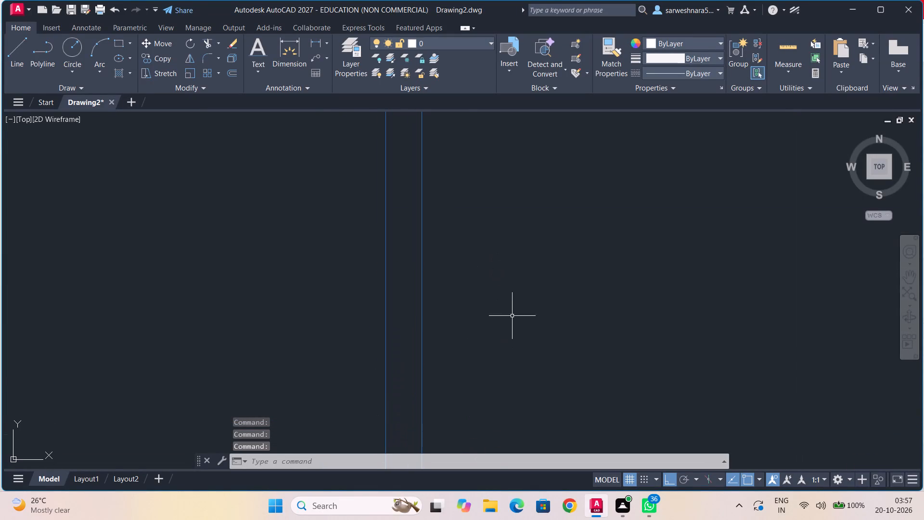
{"action": "scroll", "coordinate": [507, 278], "scroll_direction": "down", "scroll_amount": 2}
{"action": "middle_click_drag", "start_coordinate": [508, 271], "coordinate": [465, 468]}
{"action": "scroll", "coordinate": [462, 291], "scroll_direction": "up", "scroll_amount": 2}
{"action": "middle_click_drag", "start_coordinate": [462, 291], "coordinate": [490, 388]}
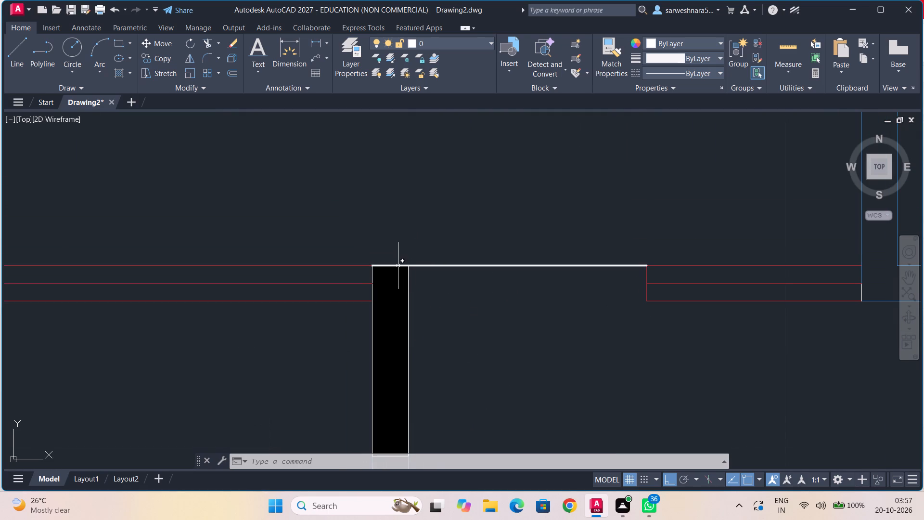
{"action": "left_click", "coordinate": [398, 266]}
{"action": "left_click", "coordinate": [409, 280]}
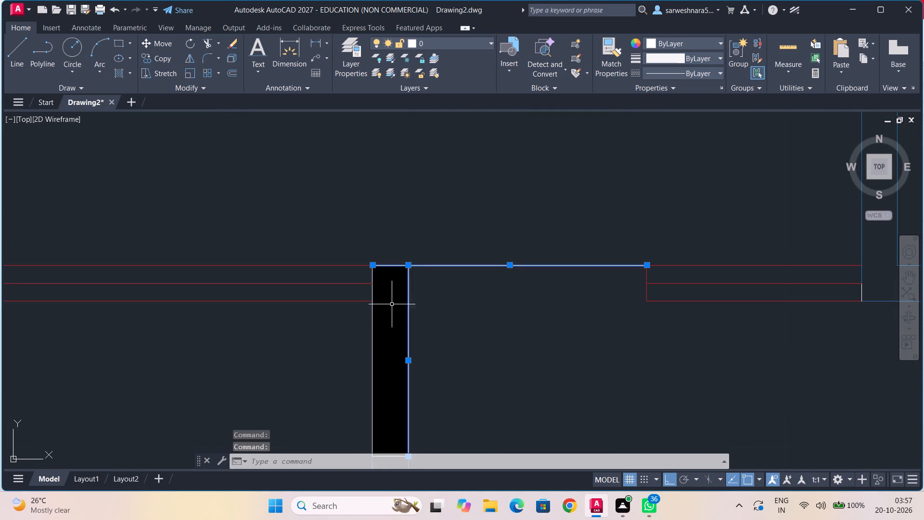
{"action": "left_click", "coordinate": [371, 325]}
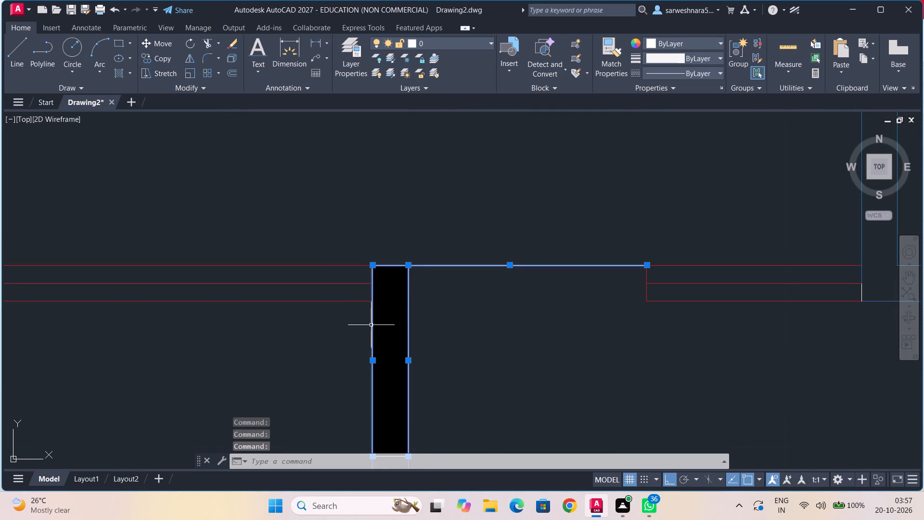
{"action": "middle_click_drag", "start_coordinate": [468, 364], "coordinate": [490, 247]}
{"action": "scroll", "coordinate": [435, 340], "scroll_direction": "up", "scroll_amount": 1}
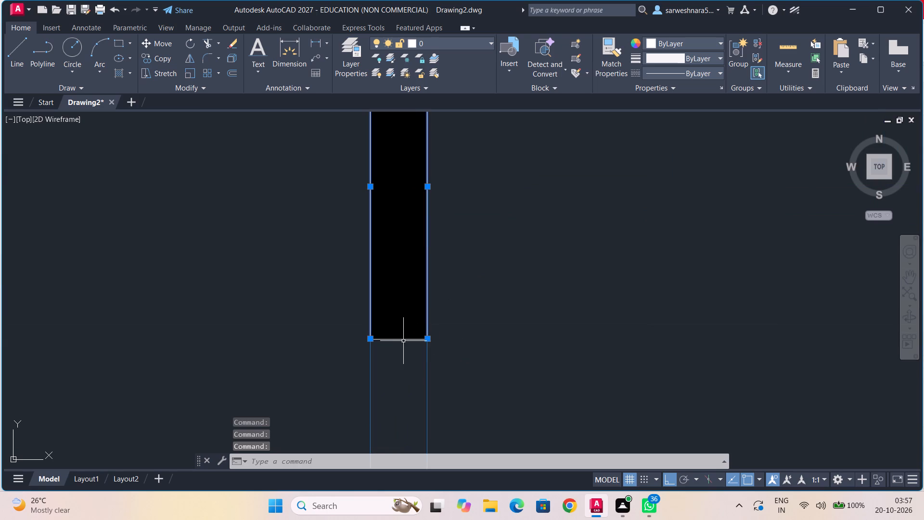
{"action": "left_click", "coordinate": [402, 340]}
{"action": "left_click", "coordinate": [687, 36]}
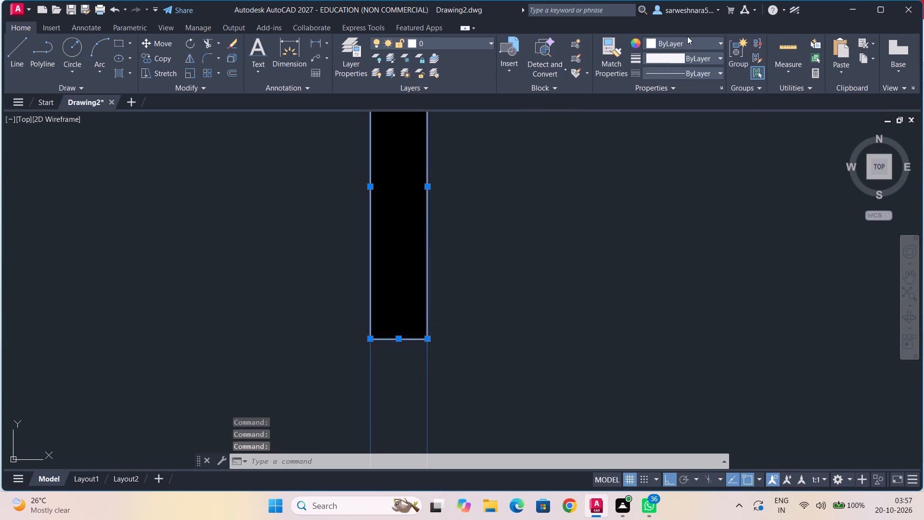
{"action": "left_click", "coordinate": [692, 45]}
{"action": "left_click", "coordinate": [721, 108]}
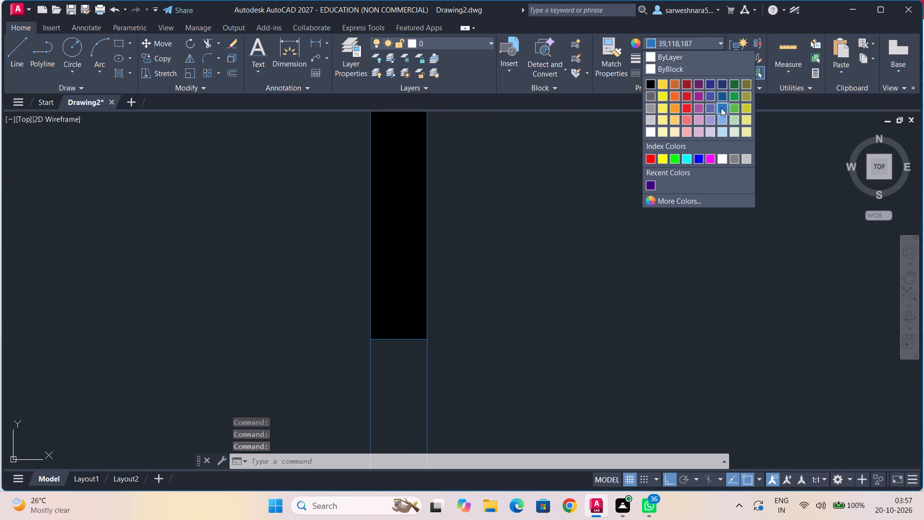
{"action": "key", "text": "Escape"}
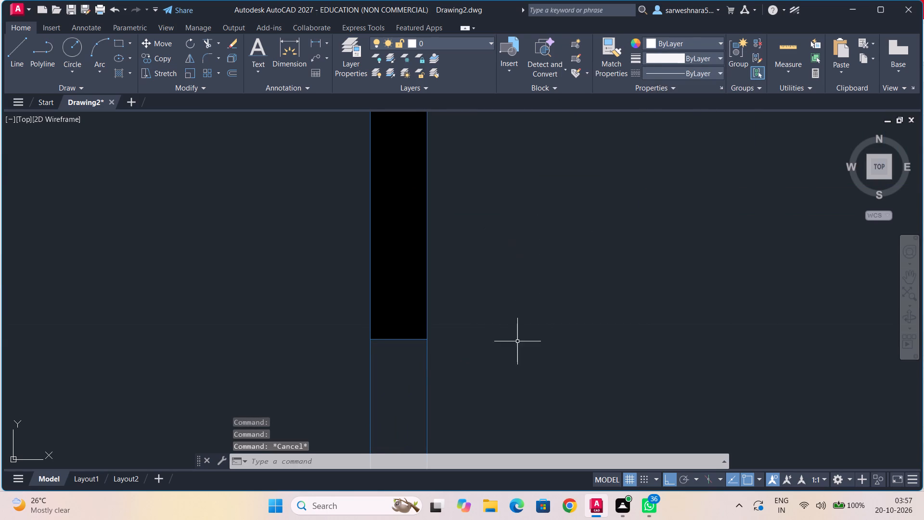
Recolour the short white end line of the red window to the right of the upper central column blue 39,118,187.
{"action": "middle_click", "coordinate": [517, 345]}
{"action": "middle_click_drag", "start_coordinate": [531, 251], "coordinate": [507, 406]}
{"action": "scroll", "coordinate": [508, 345], "scroll_direction": "down", "scroll_amount": 3}
{"action": "middle_click", "coordinate": [540, 365]}
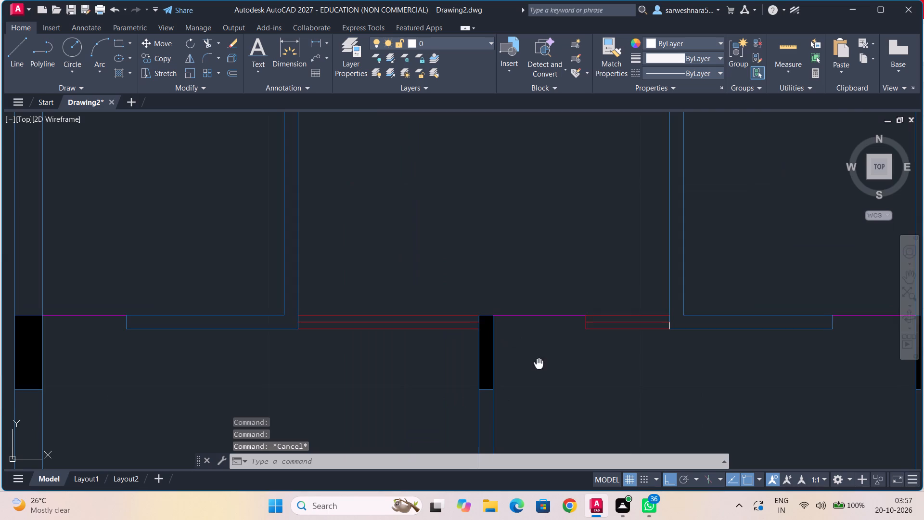
{"action": "scroll", "coordinate": [623, 353], "scroll_direction": "up", "scroll_amount": 4}
{"action": "middle_click_drag", "start_coordinate": [745, 328], "coordinate": [305, 435]}
{"action": "middle_click_drag", "start_coordinate": [458, 345], "coordinate": [448, 386]}
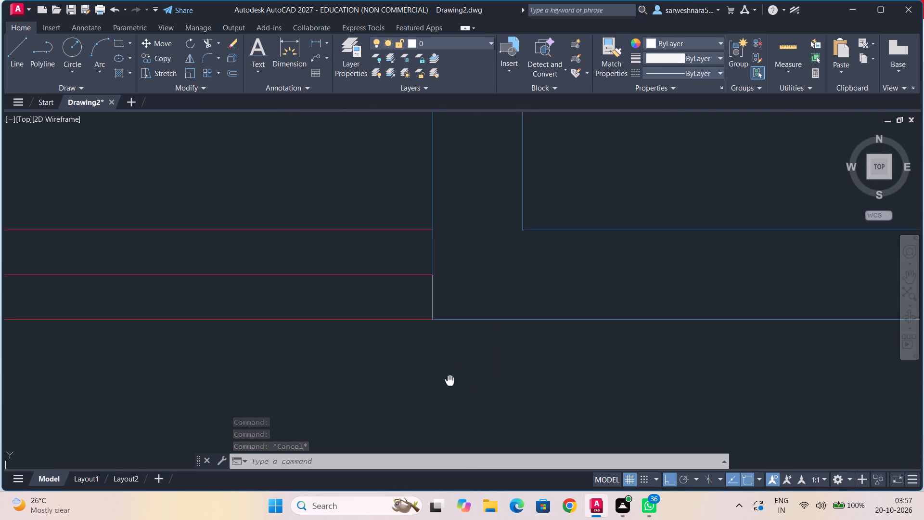
{"action": "middle_click_drag", "start_coordinate": [448, 386], "coordinate": [446, 388]}
{"action": "left_click", "coordinate": [429, 315]}
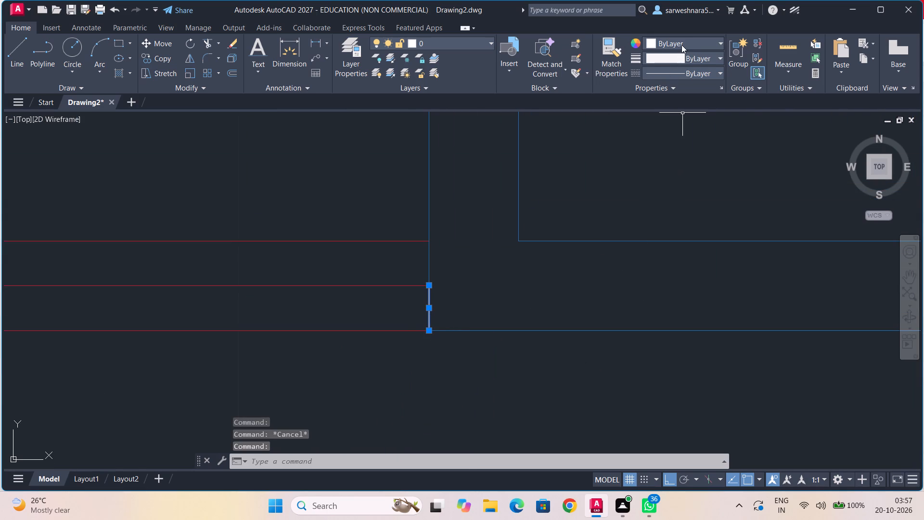
{"action": "left_click", "coordinate": [682, 44]}
{"action": "left_click", "coordinate": [723, 104]}
{"action": "key", "text": "Escape"}
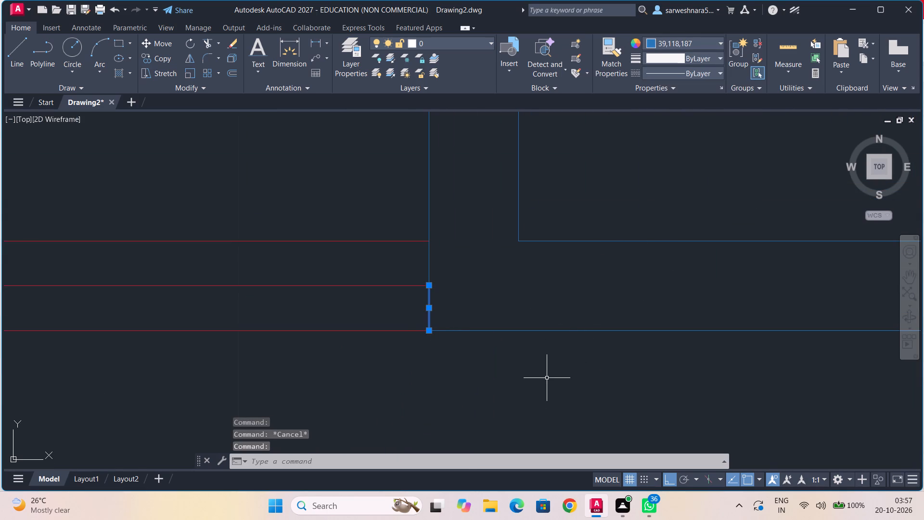
Recolour the white inner wall line below the right-hand corner and the adjacent horizontal red window's white end line blue 39,118,187.
{"action": "scroll", "coordinate": [545, 372], "scroll_direction": "down", "scroll_amount": 6}
{"action": "middle_click_drag", "start_coordinate": [537, 393], "coordinate": [525, 248]}
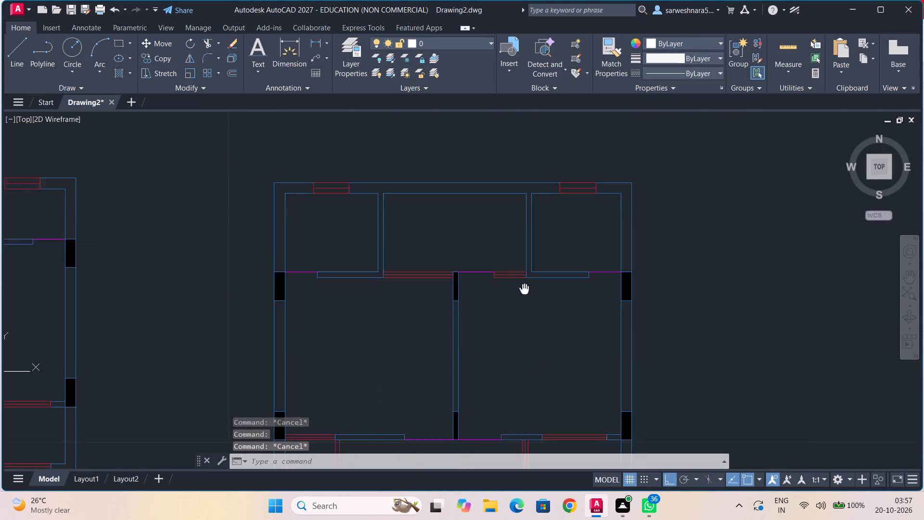
{"action": "middle_click_drag", "start_coordinate": [525, 248], "coordinate": [526, 239]}
{"action": "scroll", "coordinate": [521, 258], "scroll_direction": "down", "scroll_amount": 1}
{"action": "middle_click_drag", "start_coordinate": [515, 310], "coordinate": [531, 235]}
{"action": "scroll", "coordinate": [546, 301], "scroll_direction": "up", "scroll_amount": 4}
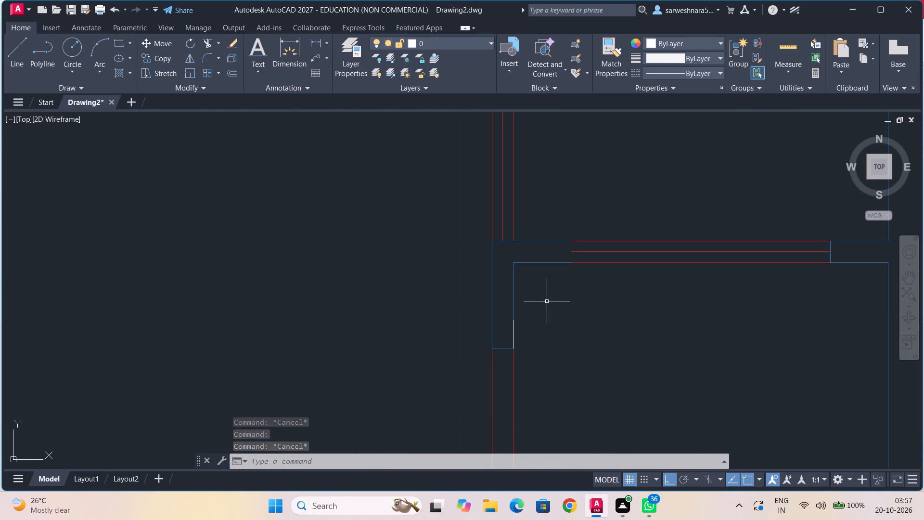
{"action": "left_click", "coordinate": [513, 330]}
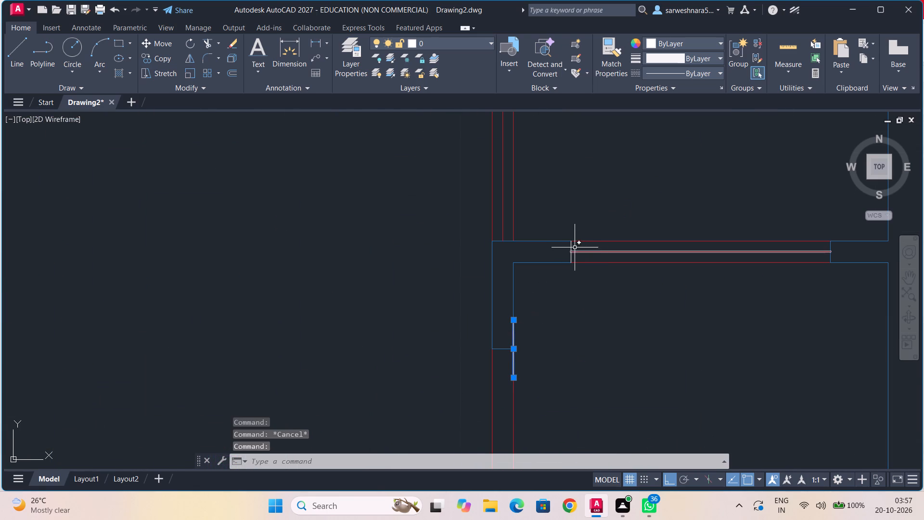
{"action": "left_click", "coordinate": [571, 247]}
{"action": "left_click", "coordinate": [706, 43]}
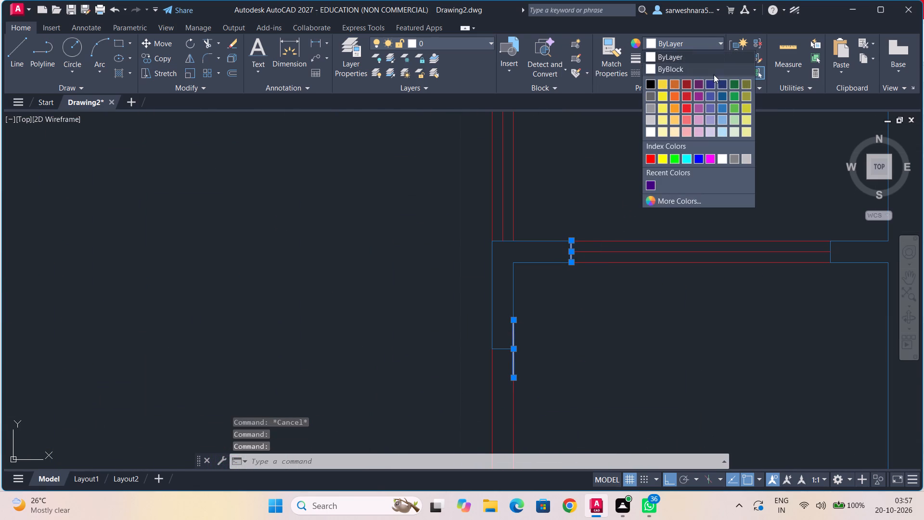
{"action": "left_click", "coordinate": [721, 107]}
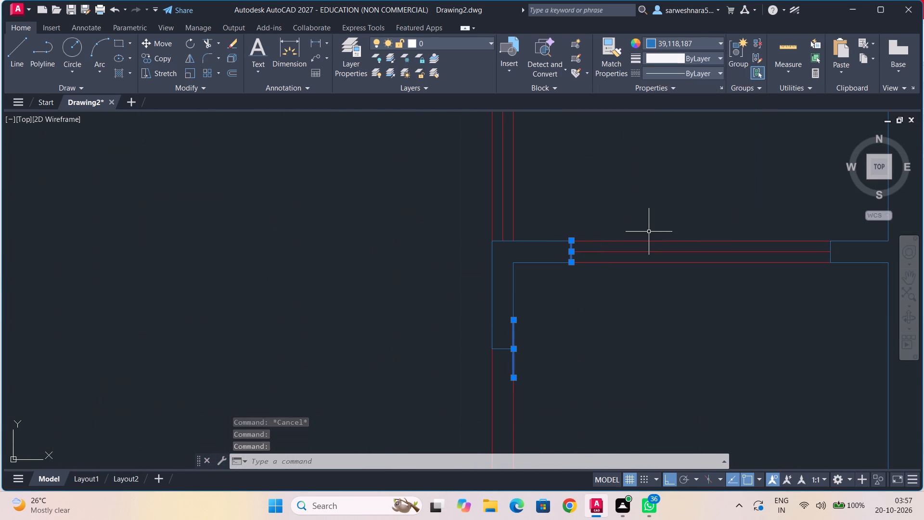
{"action": "key", "text": "Escape"}
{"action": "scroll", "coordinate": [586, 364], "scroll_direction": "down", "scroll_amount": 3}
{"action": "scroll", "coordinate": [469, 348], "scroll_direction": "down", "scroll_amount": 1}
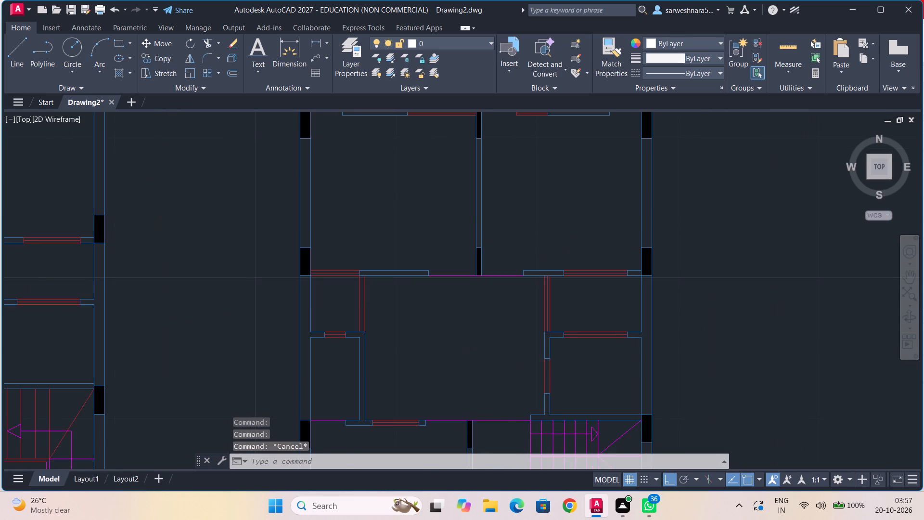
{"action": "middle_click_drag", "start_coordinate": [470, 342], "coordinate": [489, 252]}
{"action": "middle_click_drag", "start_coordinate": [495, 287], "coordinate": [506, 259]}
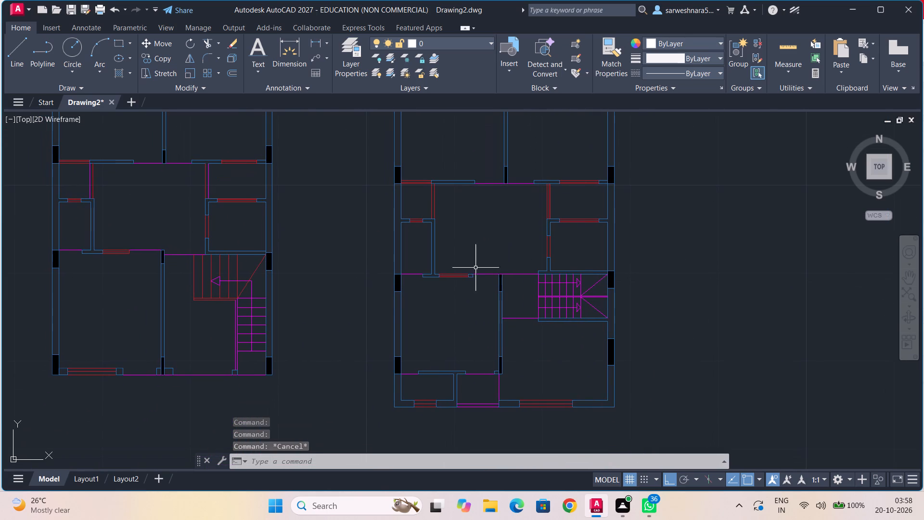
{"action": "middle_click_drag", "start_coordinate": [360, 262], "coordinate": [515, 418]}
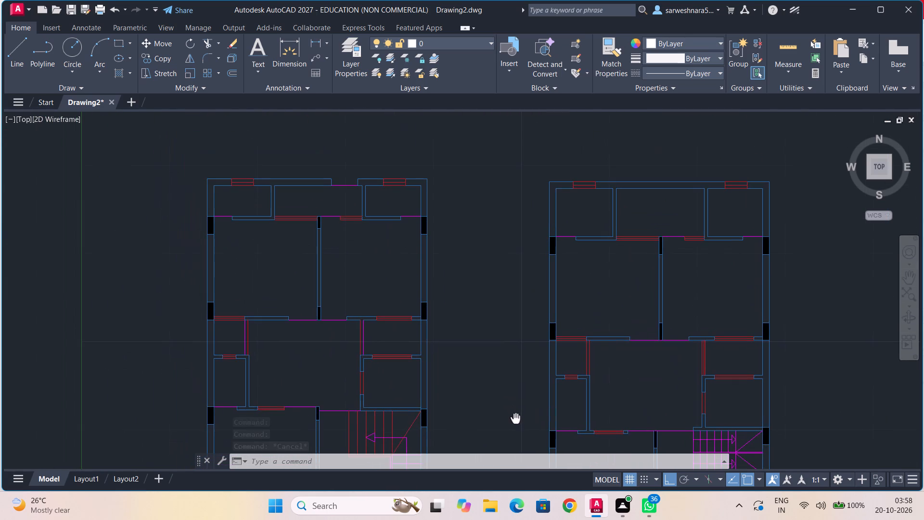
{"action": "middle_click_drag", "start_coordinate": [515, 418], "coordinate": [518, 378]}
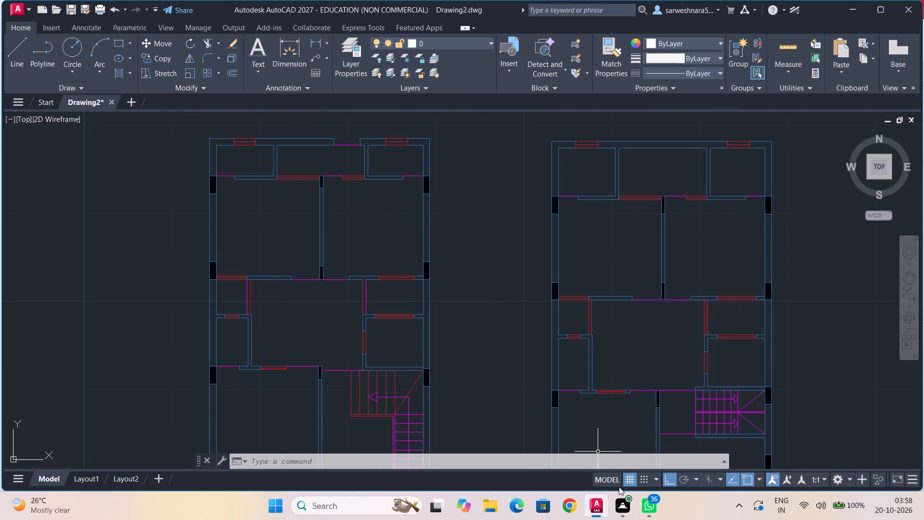
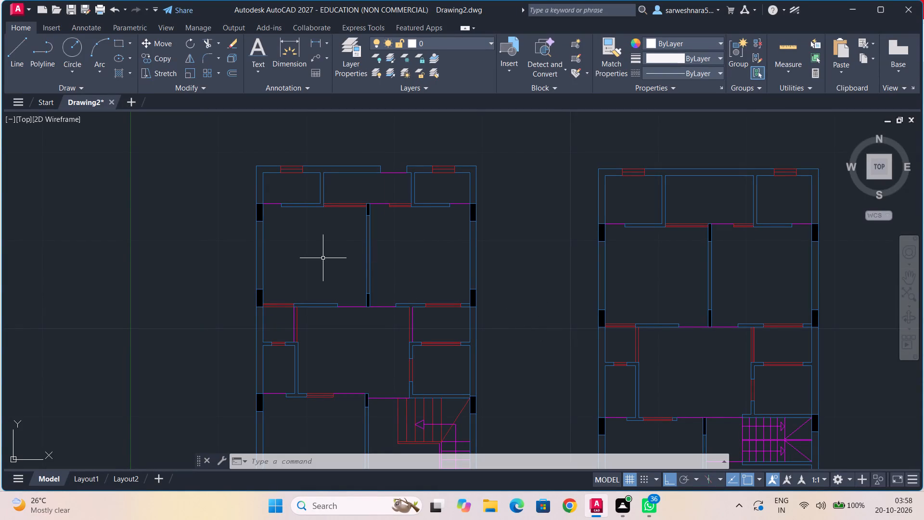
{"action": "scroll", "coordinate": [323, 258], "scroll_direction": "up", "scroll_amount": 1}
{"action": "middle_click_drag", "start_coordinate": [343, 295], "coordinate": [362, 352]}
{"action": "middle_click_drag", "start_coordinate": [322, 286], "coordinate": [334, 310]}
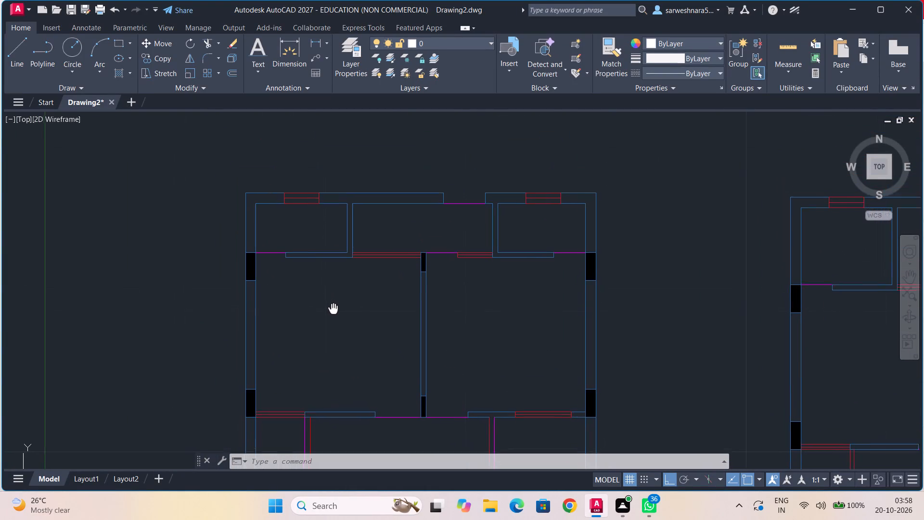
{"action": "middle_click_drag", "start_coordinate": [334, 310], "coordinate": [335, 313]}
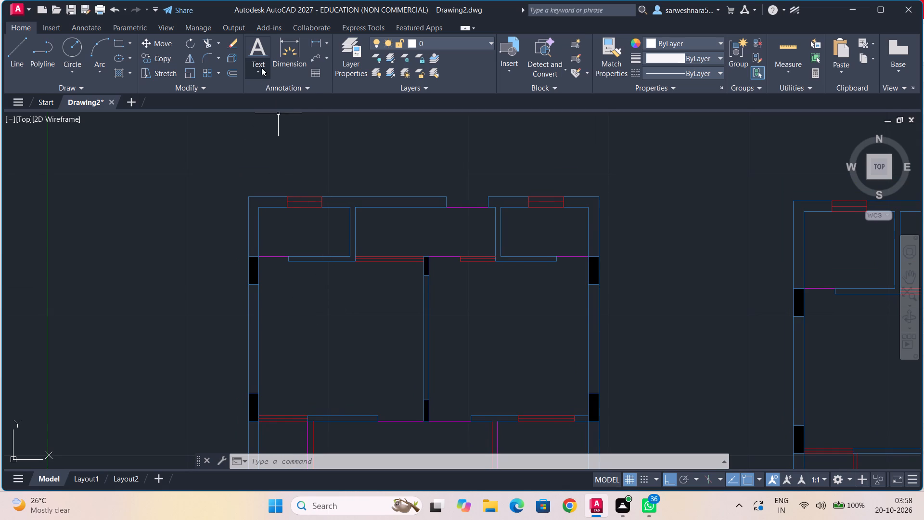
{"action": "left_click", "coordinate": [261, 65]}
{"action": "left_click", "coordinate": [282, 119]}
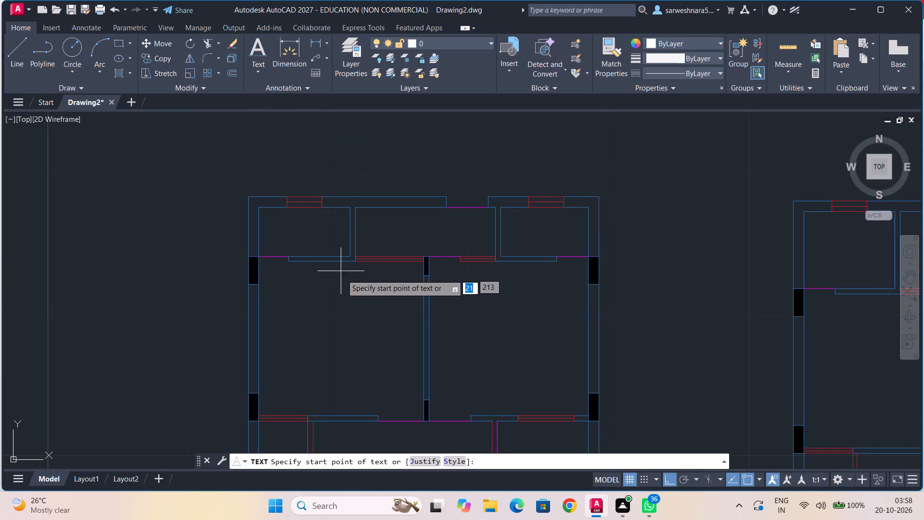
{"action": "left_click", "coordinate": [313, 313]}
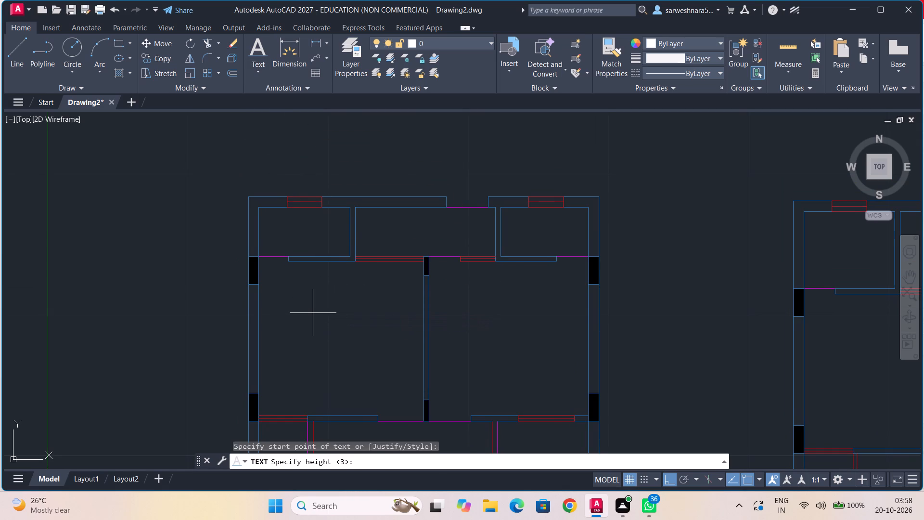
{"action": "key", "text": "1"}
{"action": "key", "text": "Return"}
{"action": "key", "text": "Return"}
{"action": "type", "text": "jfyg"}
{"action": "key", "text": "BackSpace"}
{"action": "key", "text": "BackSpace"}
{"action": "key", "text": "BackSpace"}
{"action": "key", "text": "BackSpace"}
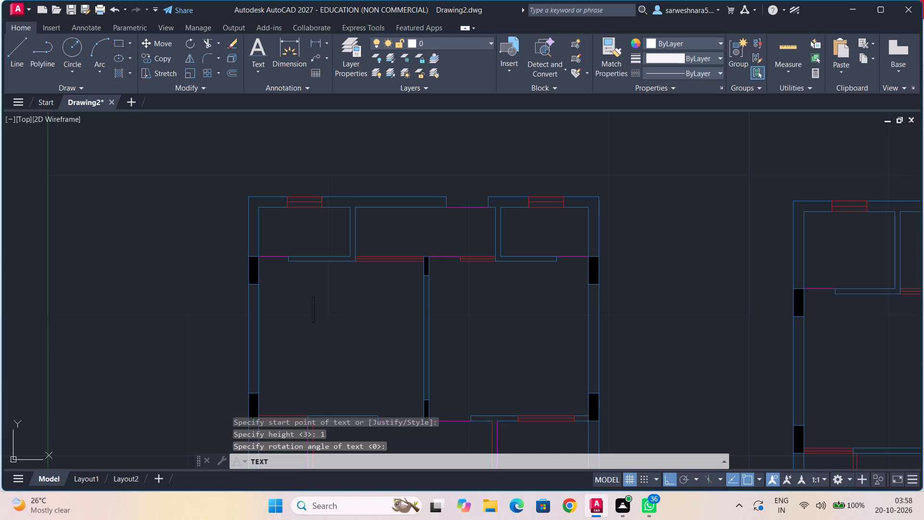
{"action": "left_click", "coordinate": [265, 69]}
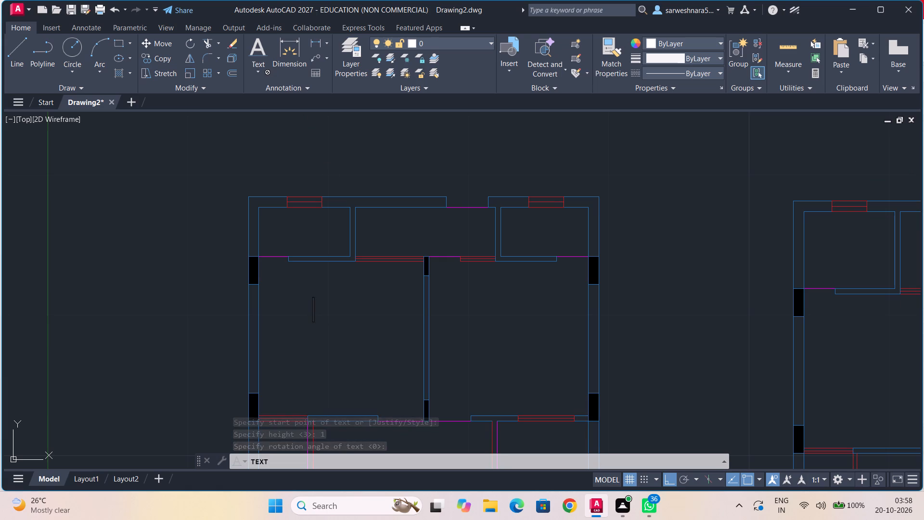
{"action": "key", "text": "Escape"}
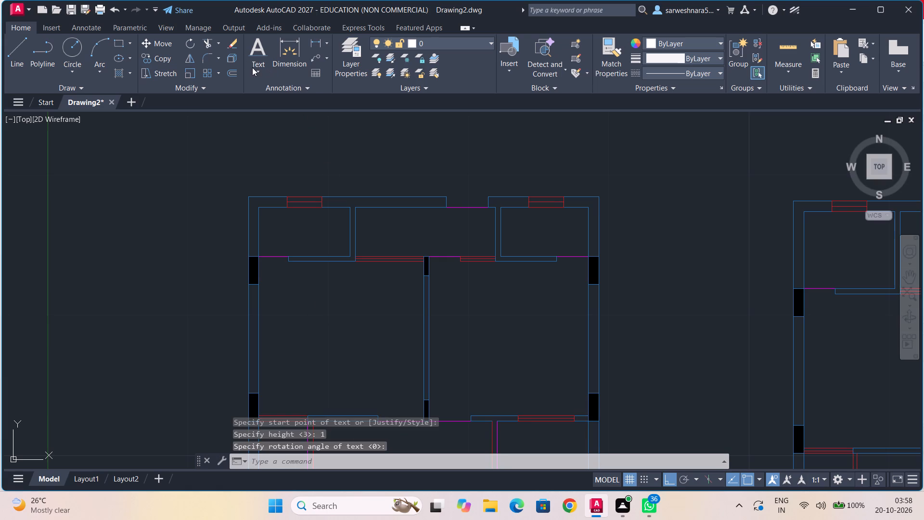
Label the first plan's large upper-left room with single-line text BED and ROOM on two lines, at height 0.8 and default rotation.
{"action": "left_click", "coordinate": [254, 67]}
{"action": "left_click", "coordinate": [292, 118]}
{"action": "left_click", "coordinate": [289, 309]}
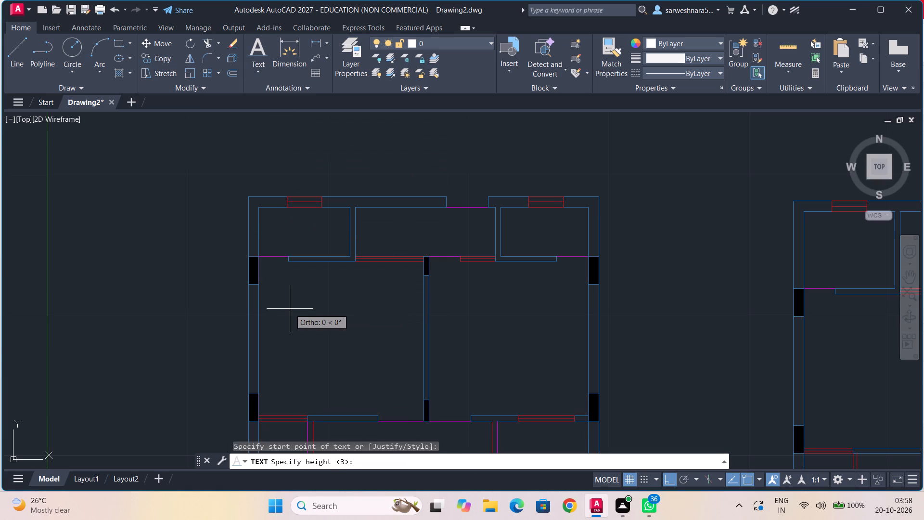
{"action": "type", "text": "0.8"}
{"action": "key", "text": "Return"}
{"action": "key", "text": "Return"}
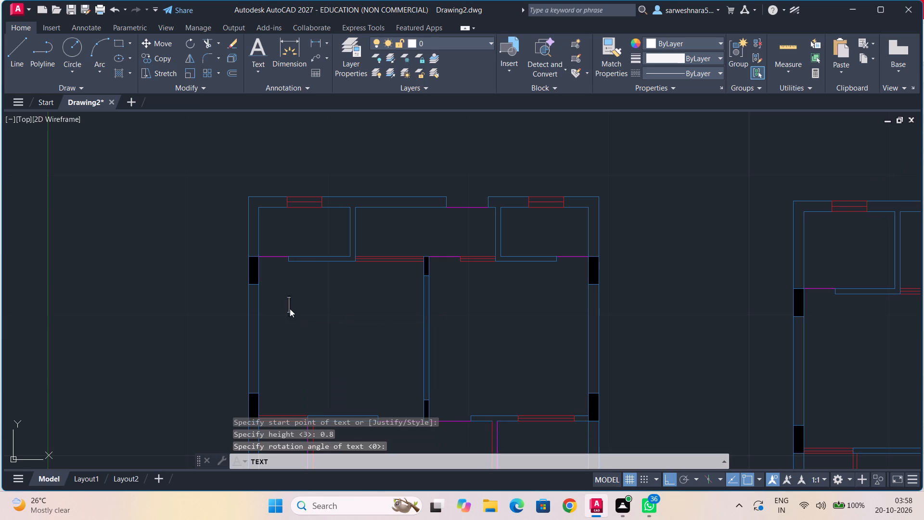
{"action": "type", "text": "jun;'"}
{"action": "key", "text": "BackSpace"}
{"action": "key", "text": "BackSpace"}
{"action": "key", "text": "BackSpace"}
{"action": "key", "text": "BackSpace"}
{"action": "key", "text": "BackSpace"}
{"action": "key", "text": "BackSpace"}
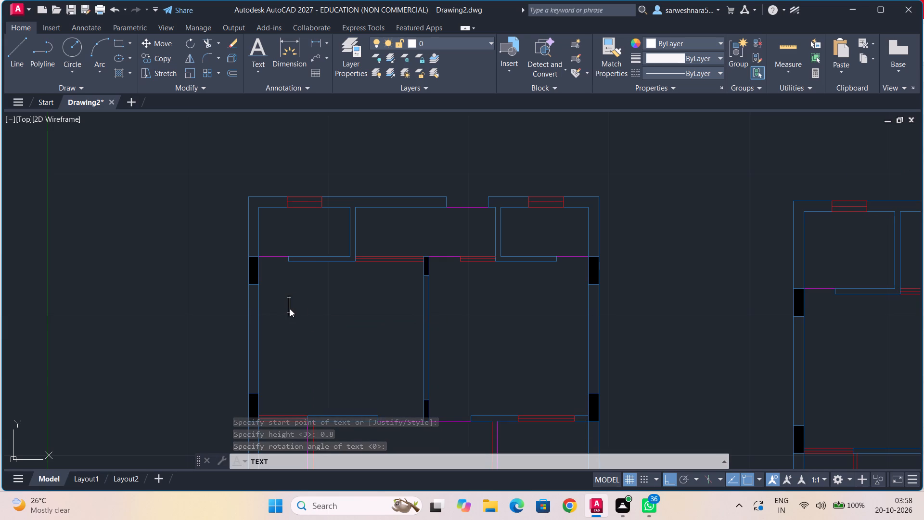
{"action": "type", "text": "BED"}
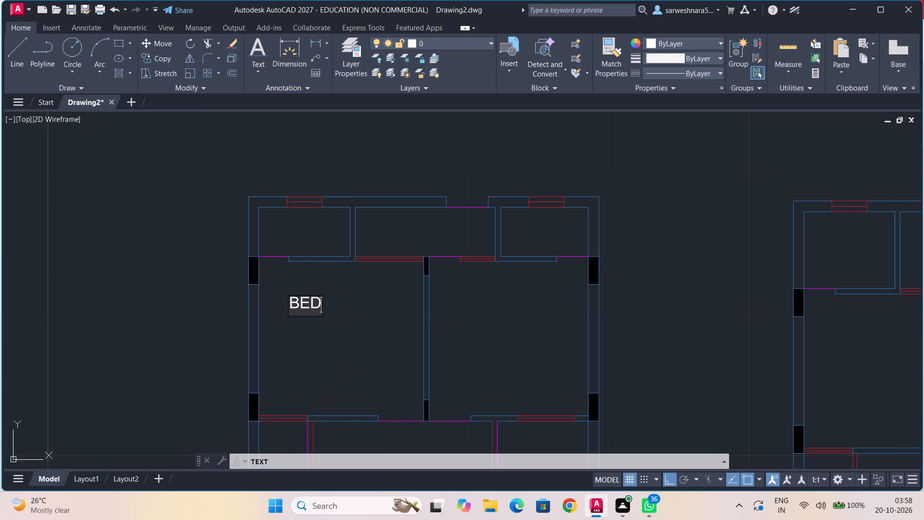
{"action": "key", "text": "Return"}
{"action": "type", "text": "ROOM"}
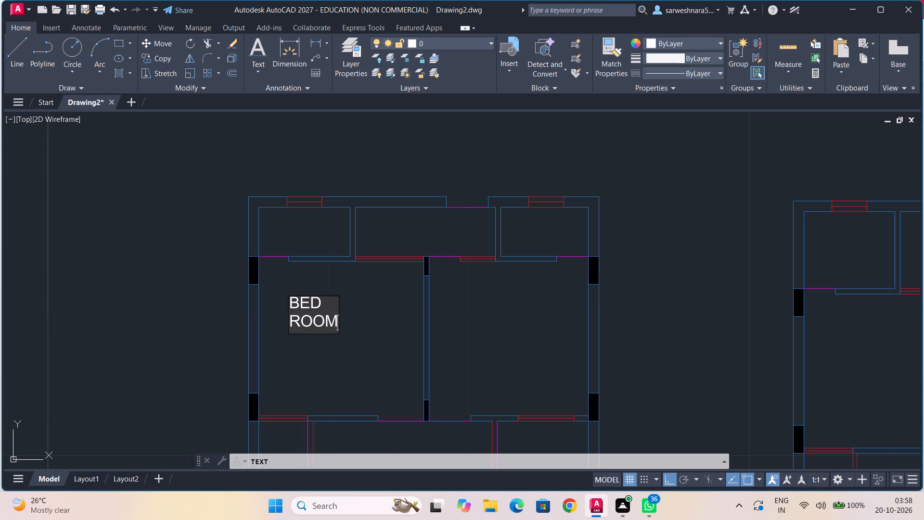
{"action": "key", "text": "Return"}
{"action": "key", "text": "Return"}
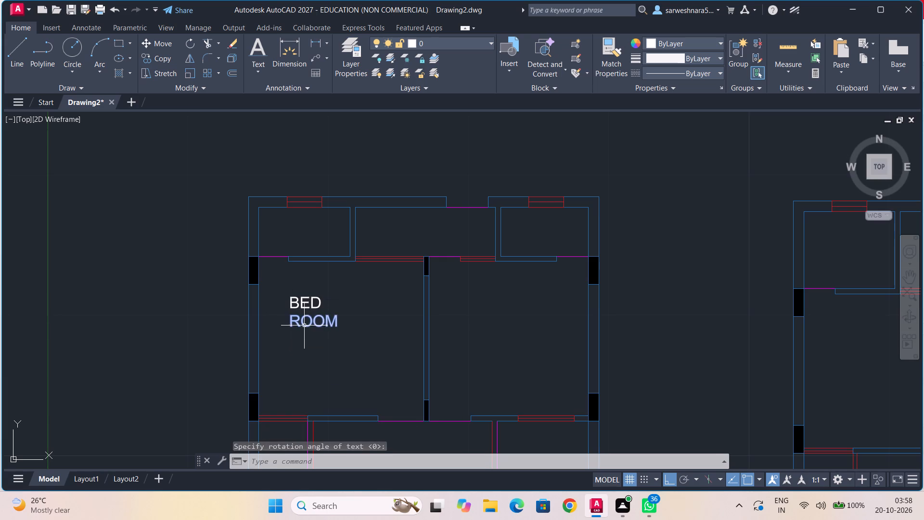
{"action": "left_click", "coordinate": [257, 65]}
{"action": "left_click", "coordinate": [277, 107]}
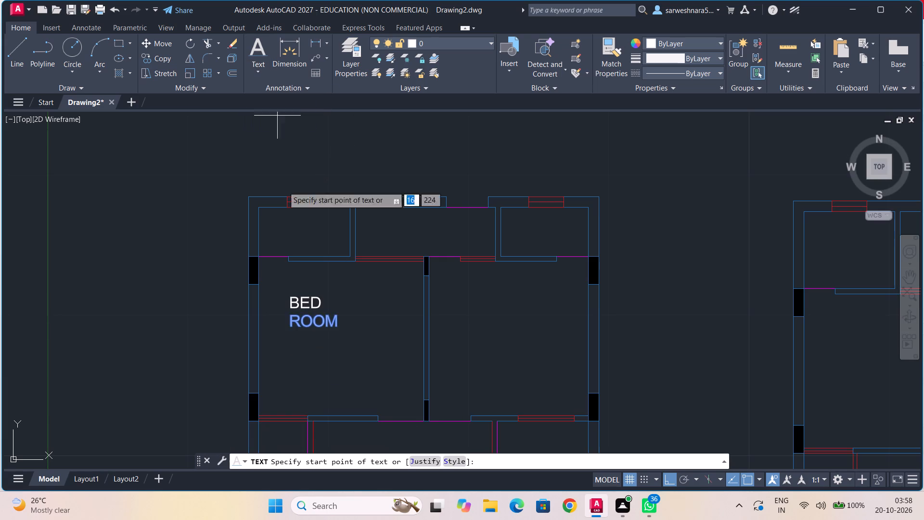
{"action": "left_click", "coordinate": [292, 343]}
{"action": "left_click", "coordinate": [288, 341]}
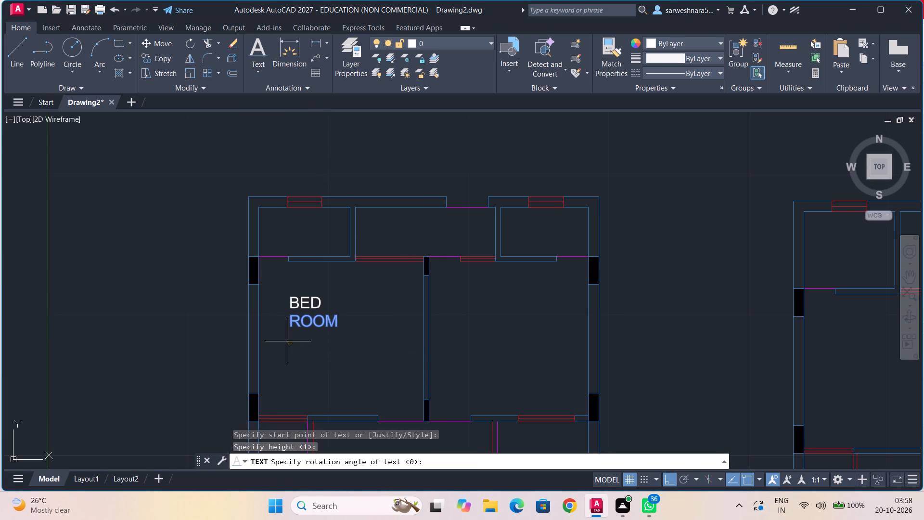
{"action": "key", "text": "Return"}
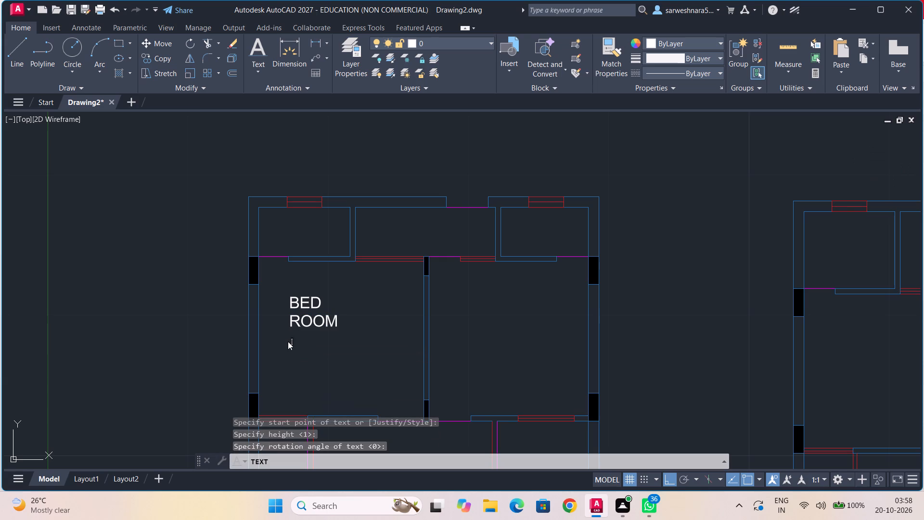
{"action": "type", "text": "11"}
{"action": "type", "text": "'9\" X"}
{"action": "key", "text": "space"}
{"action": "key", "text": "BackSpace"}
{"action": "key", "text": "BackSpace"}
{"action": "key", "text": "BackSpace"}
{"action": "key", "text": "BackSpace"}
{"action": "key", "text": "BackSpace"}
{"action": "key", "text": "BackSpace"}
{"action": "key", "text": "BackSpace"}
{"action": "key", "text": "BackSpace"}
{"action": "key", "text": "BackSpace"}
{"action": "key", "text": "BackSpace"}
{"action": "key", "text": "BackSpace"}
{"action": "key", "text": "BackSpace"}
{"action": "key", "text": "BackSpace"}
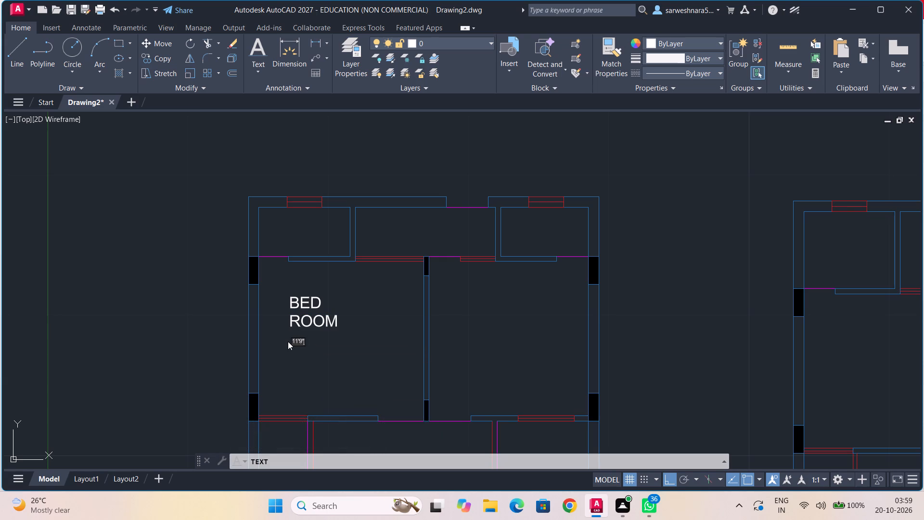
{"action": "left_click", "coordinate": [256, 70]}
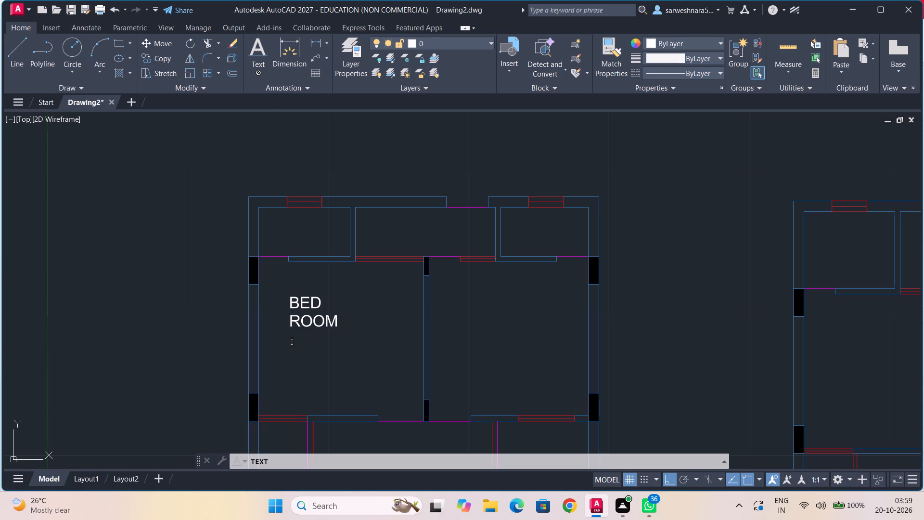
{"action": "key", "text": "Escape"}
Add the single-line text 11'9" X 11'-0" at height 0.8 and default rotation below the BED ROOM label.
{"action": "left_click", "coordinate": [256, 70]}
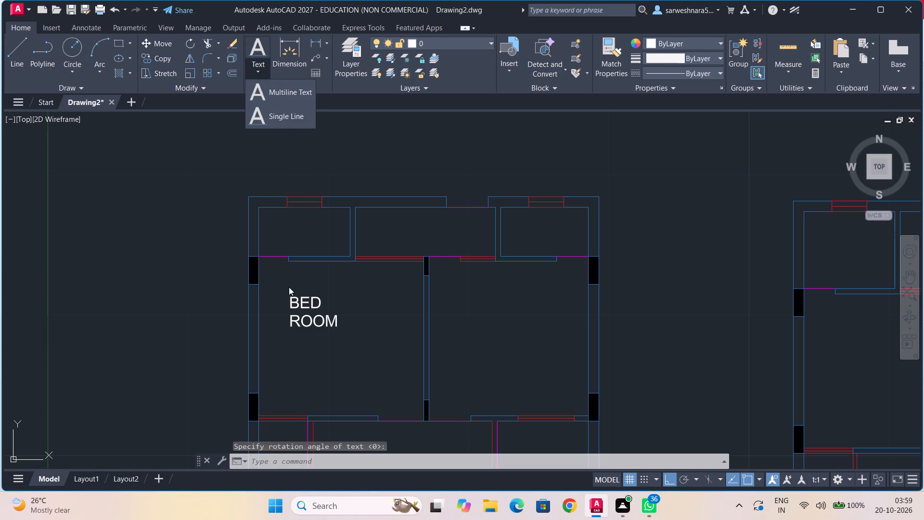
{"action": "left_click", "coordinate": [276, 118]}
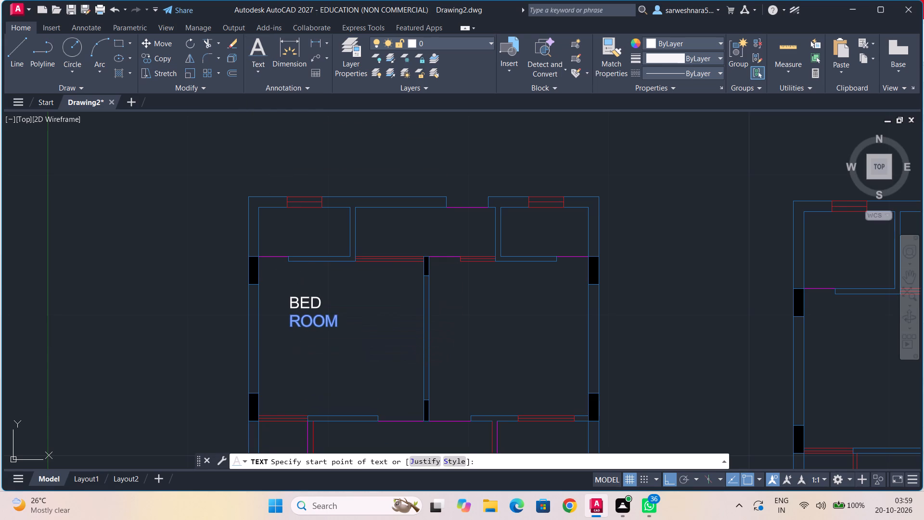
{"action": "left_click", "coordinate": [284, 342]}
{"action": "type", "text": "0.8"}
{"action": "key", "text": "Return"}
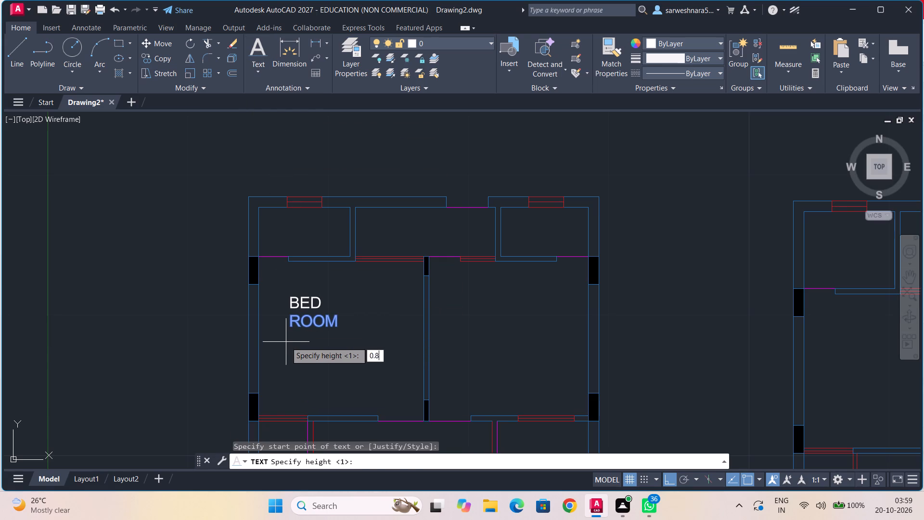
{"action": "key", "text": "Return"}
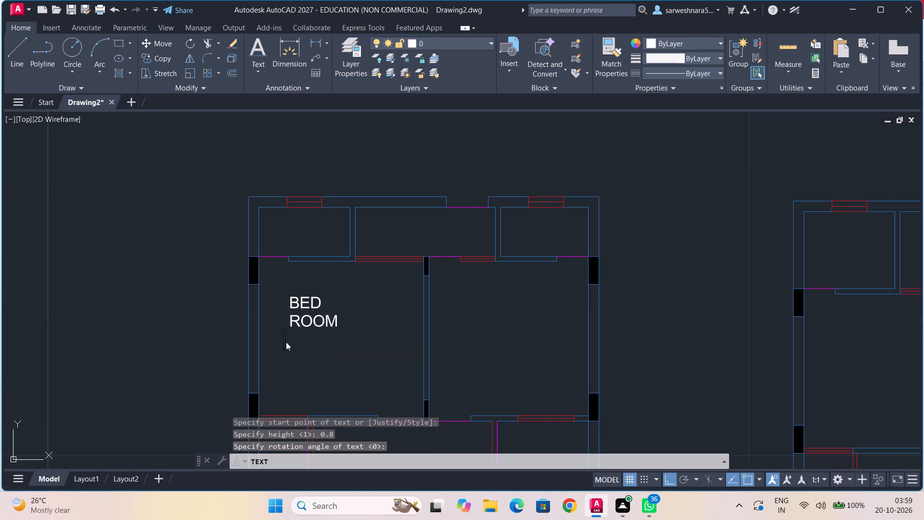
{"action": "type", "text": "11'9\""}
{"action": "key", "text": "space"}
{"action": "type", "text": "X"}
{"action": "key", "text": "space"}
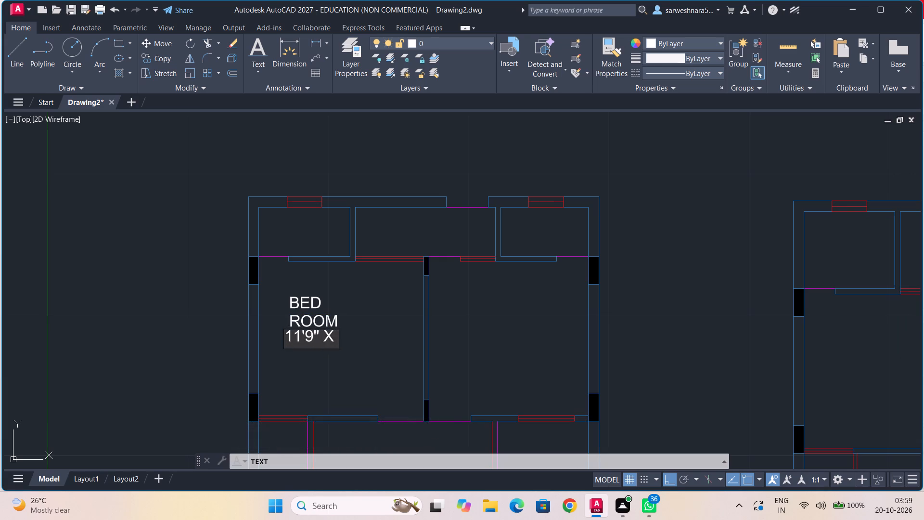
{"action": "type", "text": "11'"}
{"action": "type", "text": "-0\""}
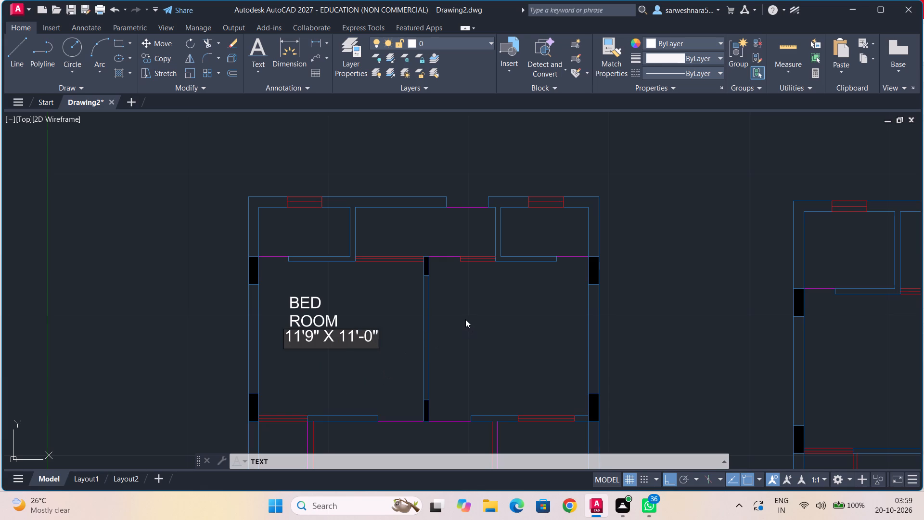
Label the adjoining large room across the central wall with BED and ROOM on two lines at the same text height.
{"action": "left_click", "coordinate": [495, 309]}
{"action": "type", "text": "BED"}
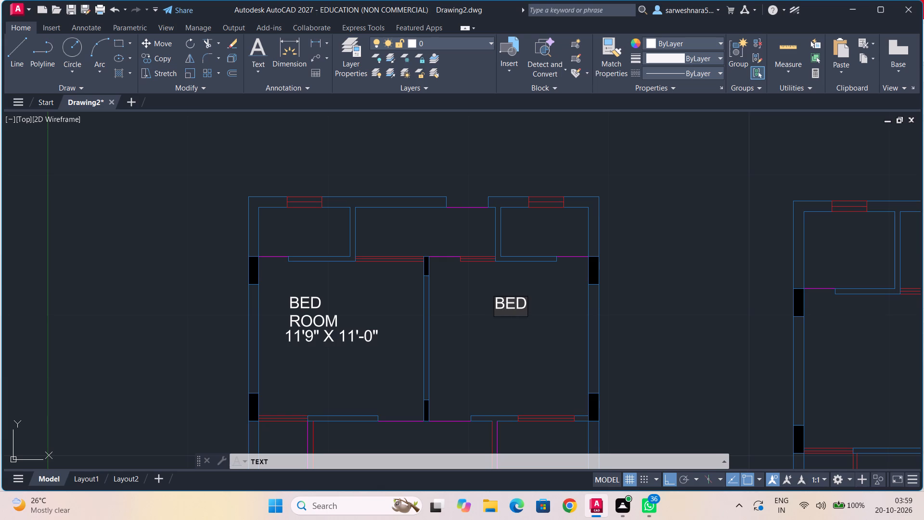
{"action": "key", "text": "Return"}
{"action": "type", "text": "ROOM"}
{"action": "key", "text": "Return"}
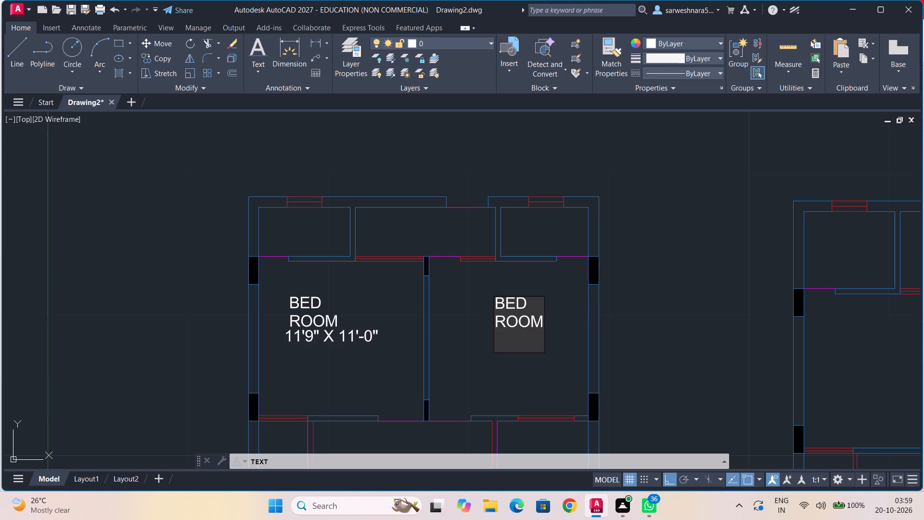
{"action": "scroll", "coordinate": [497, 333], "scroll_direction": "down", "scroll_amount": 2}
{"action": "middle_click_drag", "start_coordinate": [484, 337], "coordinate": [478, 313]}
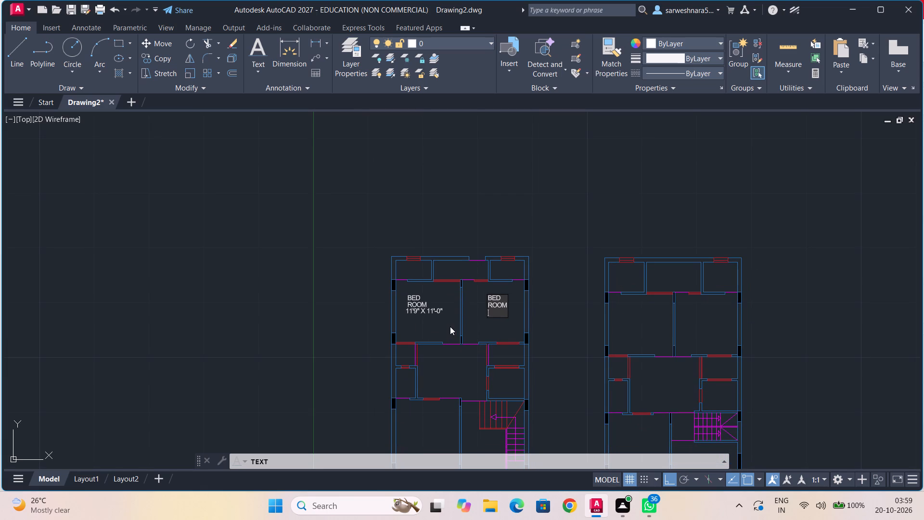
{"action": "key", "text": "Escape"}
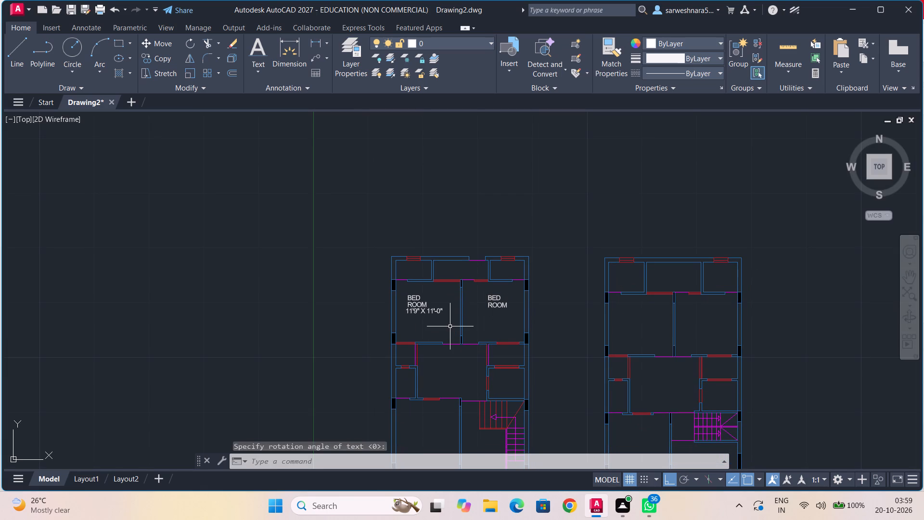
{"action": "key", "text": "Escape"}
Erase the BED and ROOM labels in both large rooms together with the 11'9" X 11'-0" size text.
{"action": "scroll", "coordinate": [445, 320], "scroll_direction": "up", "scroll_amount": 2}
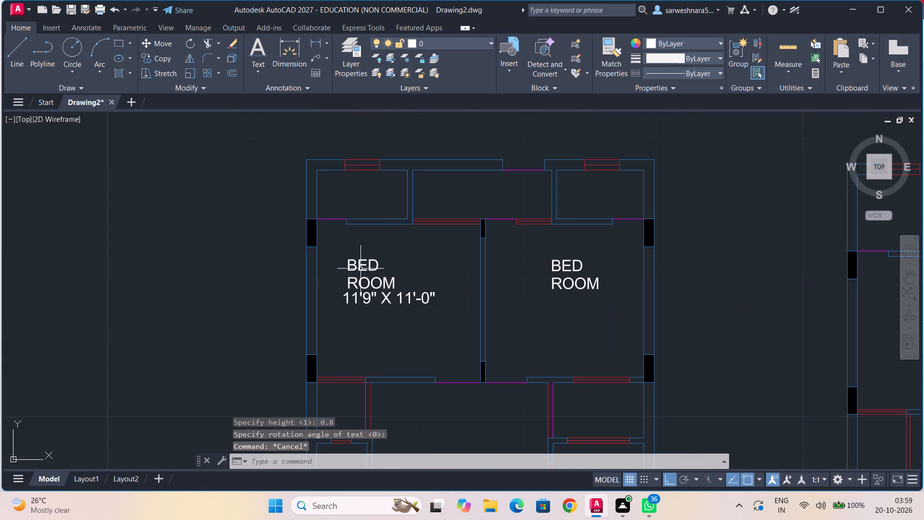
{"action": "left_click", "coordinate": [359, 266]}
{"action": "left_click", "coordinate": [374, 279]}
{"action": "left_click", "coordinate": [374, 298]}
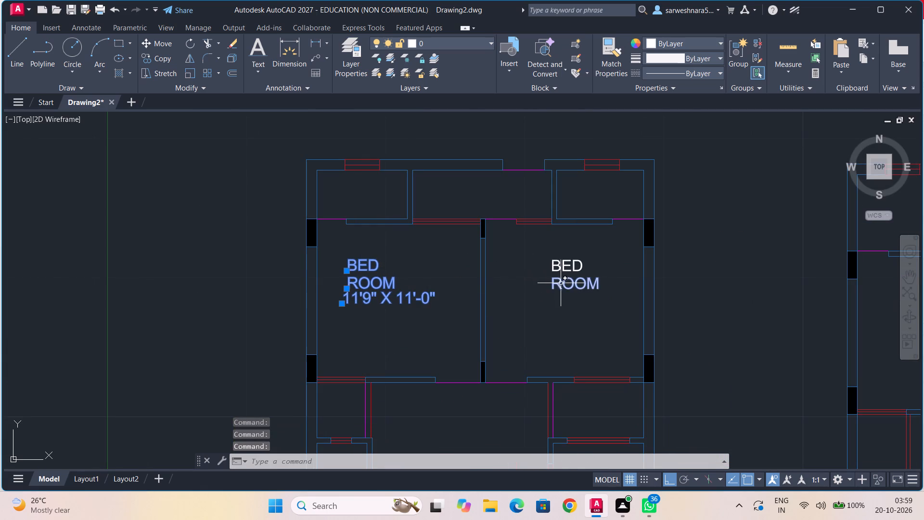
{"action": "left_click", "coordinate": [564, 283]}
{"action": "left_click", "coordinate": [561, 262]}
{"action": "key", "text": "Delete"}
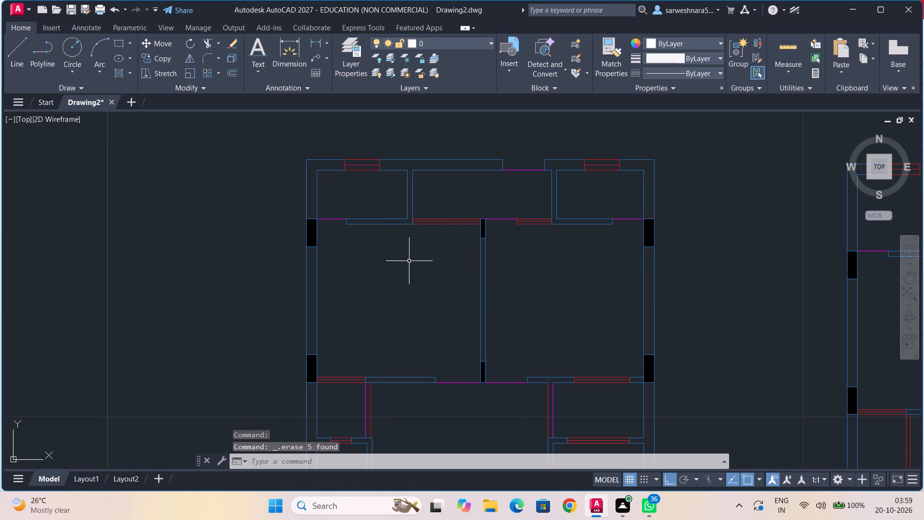
Label the first plan's small upper-left corner room with single-line text BATH and 6'6" X 3'6" on two lines, at height 0.5 and default rotation.
{"action": "scroll", "coordinate": [402, 264], "scroll_direction": "up", "scroll_amount": 1}
{"action": "middle_click_drag", "start_coordinate": [402, 264], "coordinate": [429, 356]}
{"action": "scroll", "coordinate": [364, 266], "scroll_direction": "up", "scroll_amount": 1}
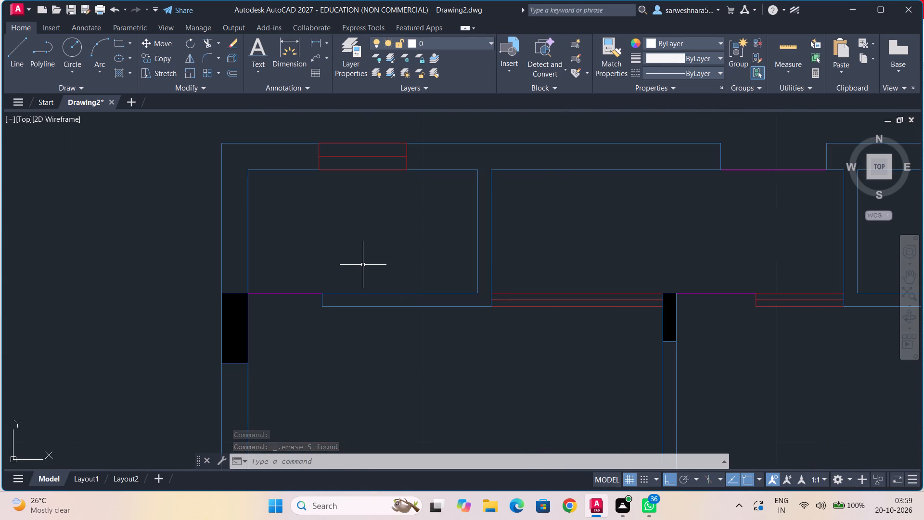
{"action": "scroll", "coordinate": [363, 265], "scroll_direction": "up", "scroll_amount": 1}
{"action": "middle_click_drag", "start_coordinate": [363, 265], "coordinate": [371, 306]}
{"action": "scroll", "coordinate": [321, 192], "scroll_direction": "down", "scroll_amount": 1}
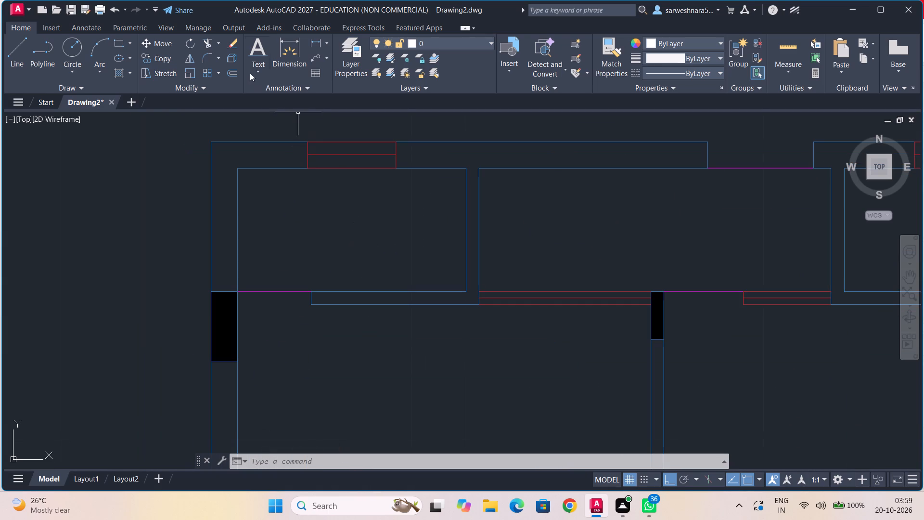
{"action": "left_click", "coordinate": [250, 73]}
{"action": "left_click", "coordinate": [279, 110]}
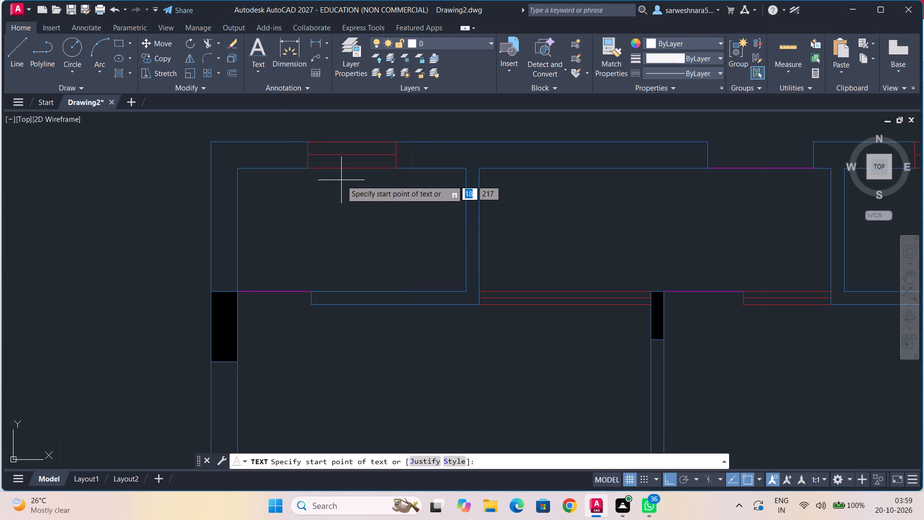
{"action": "left_click", "coordinate": [278, 210]}
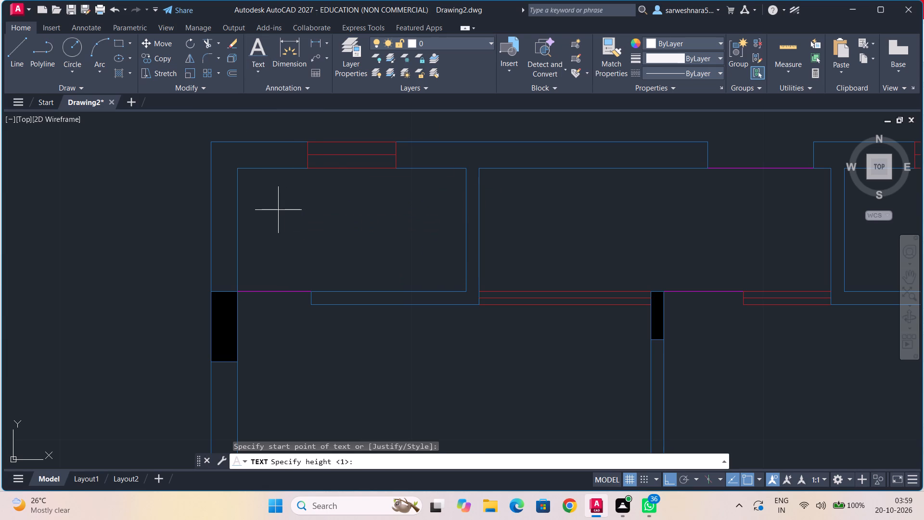
{"action": "type", "text": "0.5"}
{"action": "key", "text": "Return"}
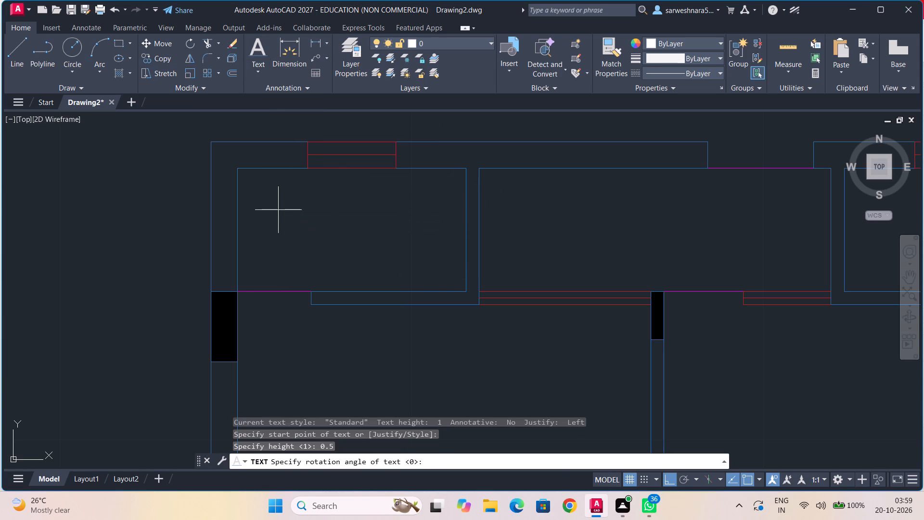
{"action": "key", "text": "Return"}
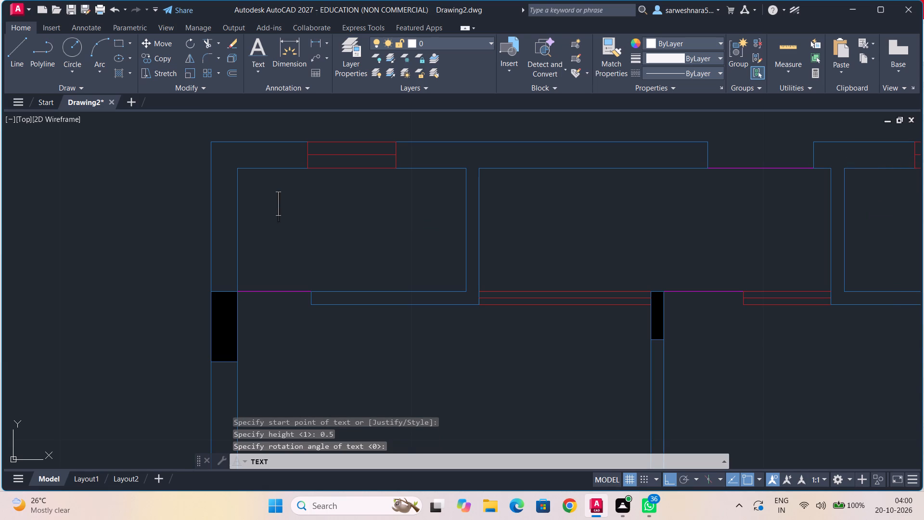
{"action": "type", "text": "BATH"}
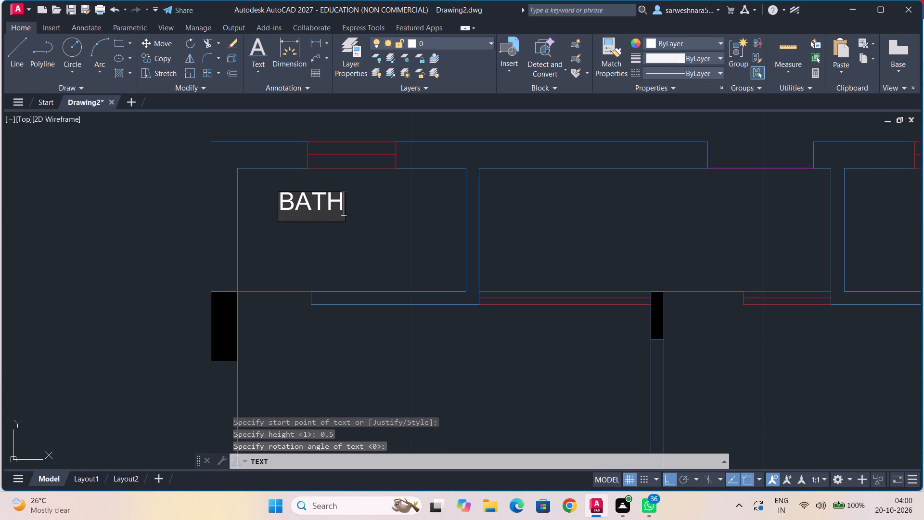
{"action": "key", "text": "Return"}
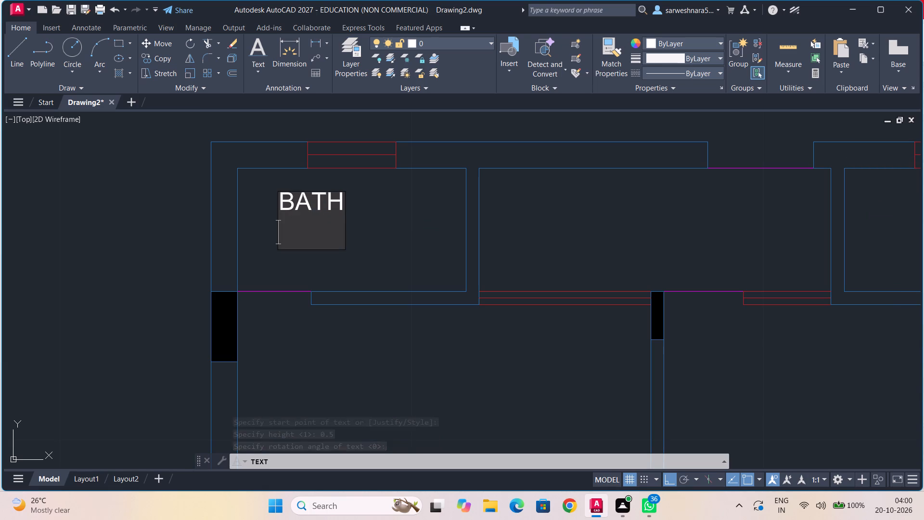
{"action": "type", "text": "6'"}
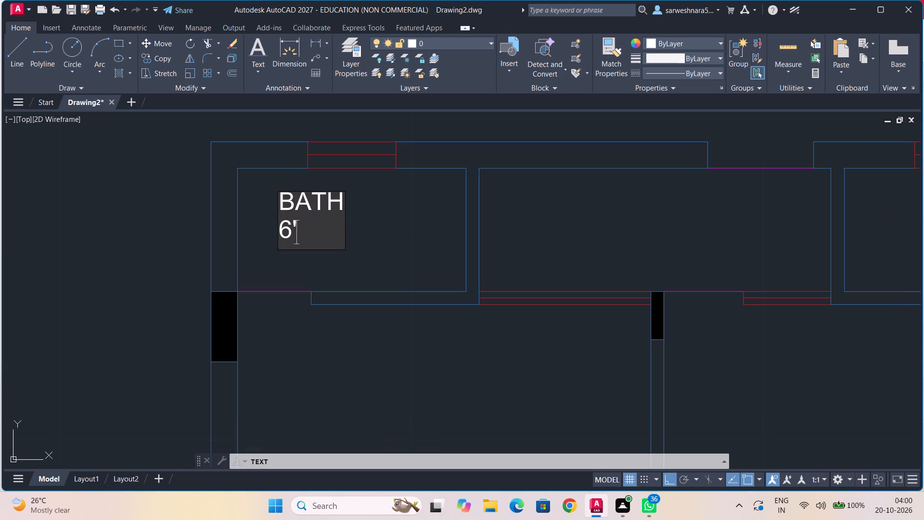
{"action": "type", "text": "6\" X"}
{"action": "key", "text": "space"}
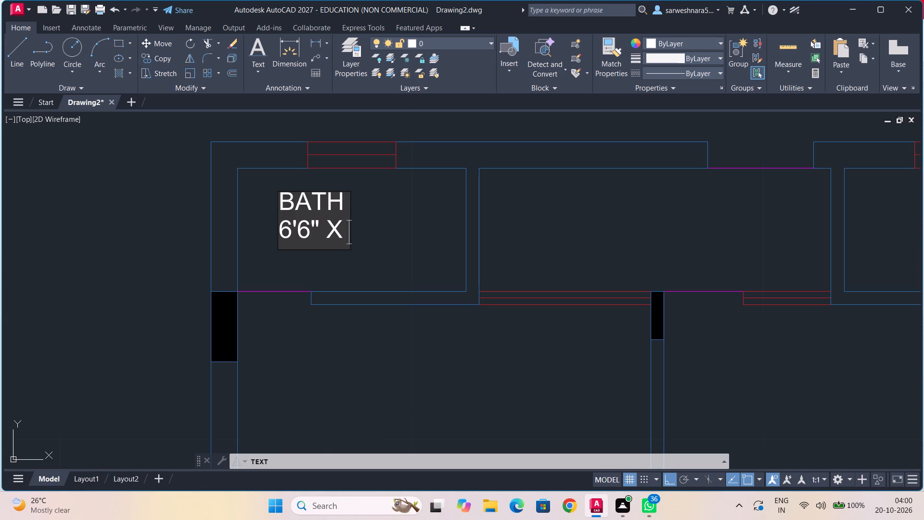
{"action": "type", "text": "3'6\""}
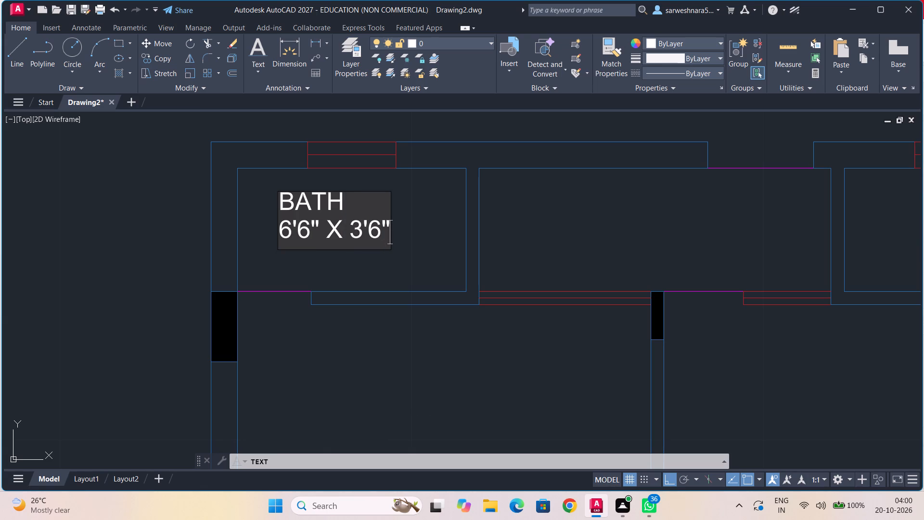
Mark the upper-left bath's magenta door opening with D and the red opening in its outer wall with V.
{"action": "left_click", "coordinate": [261, 307]}
{"action": "left_click", "coordinate": [269, 311]}
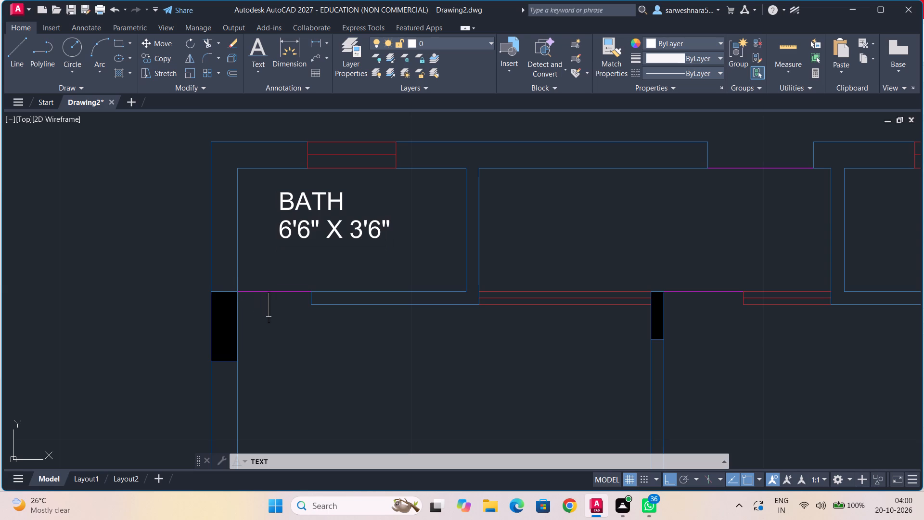
{"action": "key", "text": "d"}
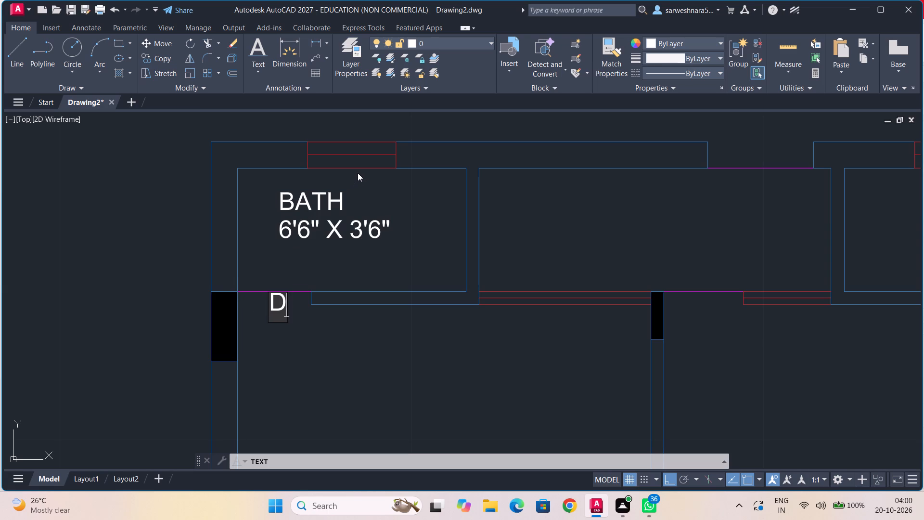
{"action": "left_click", "coordinate": [357, 173]}
{"action": "key", "text": "v"}
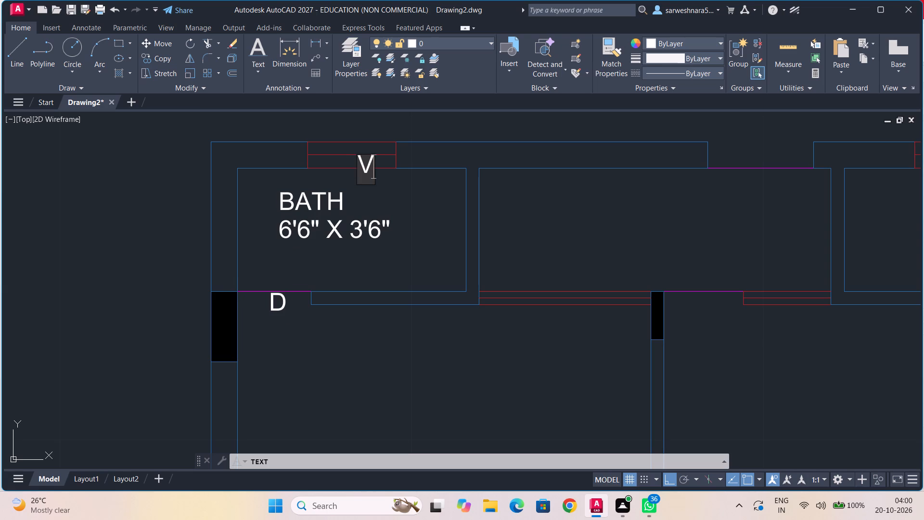
Label the upper middle room between the two corner rooms with VARANDAH and 10'0" X 3'6" on two lines.
{"action": "left_click", "coordinate": [528, 199]}
{"action": "key", "text": "v"}
{"action": "key", "text": "a"}
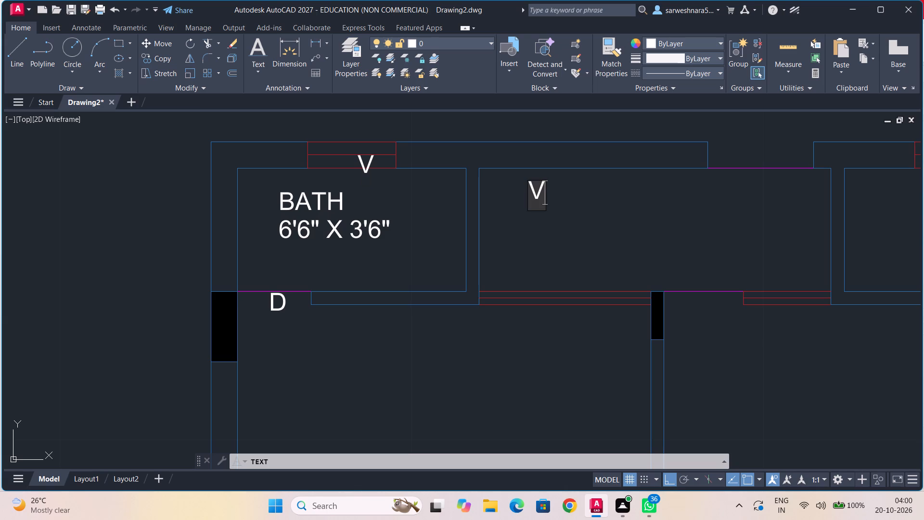
{"action": "key", "text": "e"}
{"action": "key", "text": "BackSpace"}
{"action": "type", "text": "RA"}
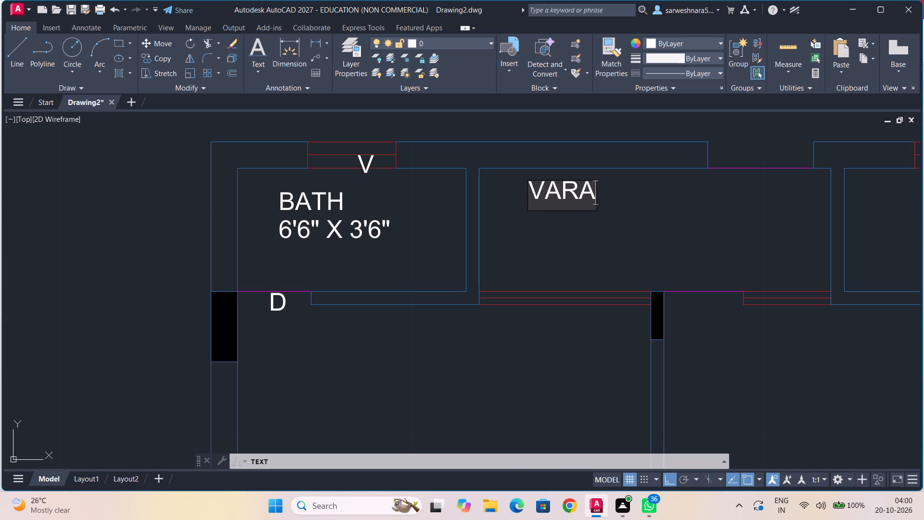
{"action": "key", "text": "n"}
{"action": "key", "text": "d"}
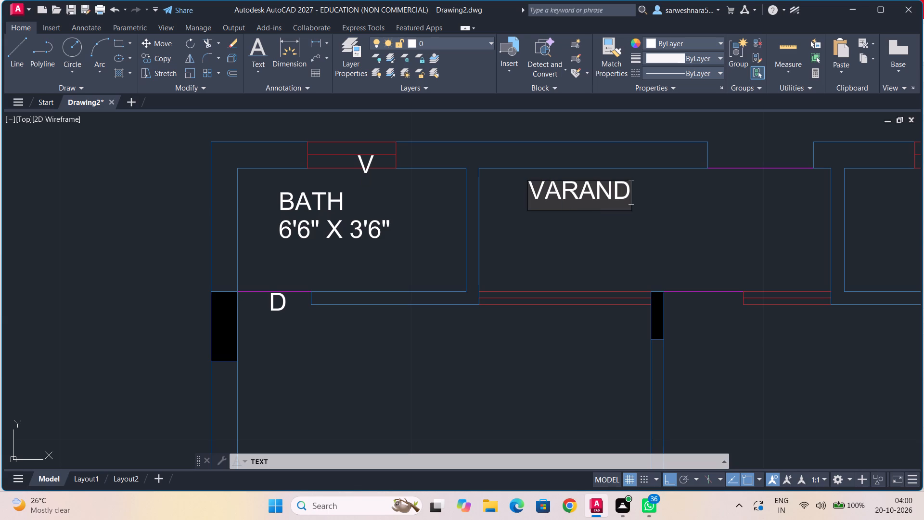
{"action": "type", "text": "AH"}
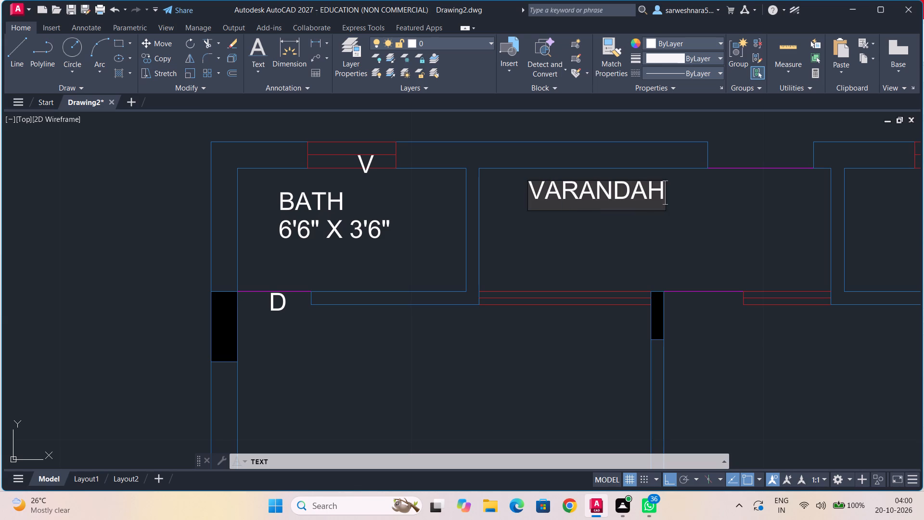
{"action": "key", "text": "Return"}
{"action": "type", "text": "10'"}
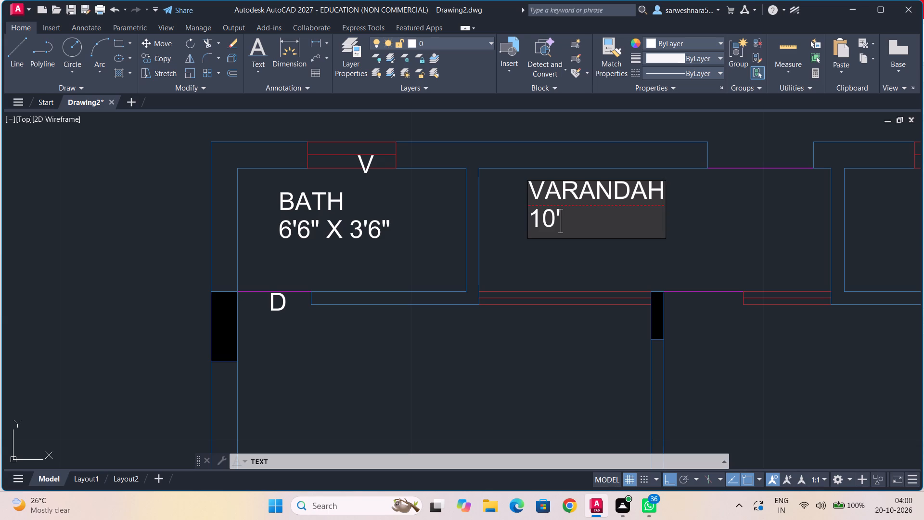
{"action": "type", "text": "0\" X"}
{"action": "key", "text": "space"}
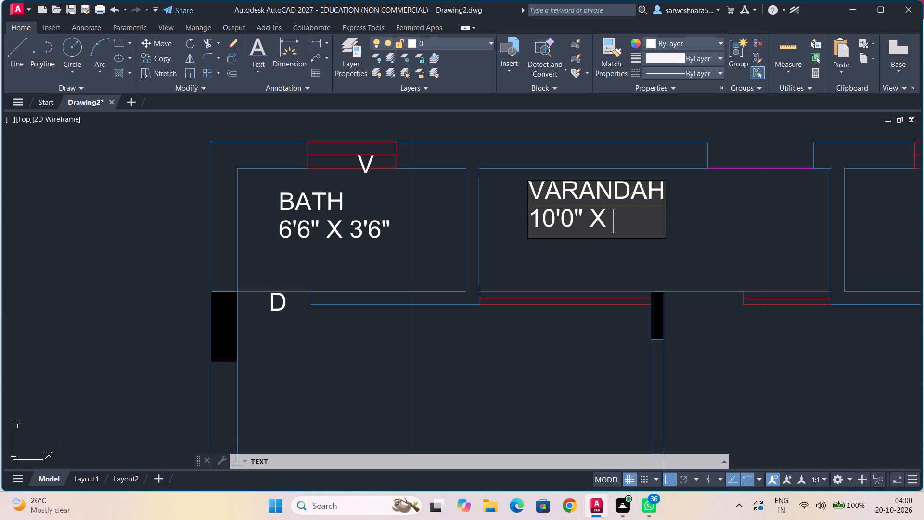
{"action": "type", "text": "3'6\""}
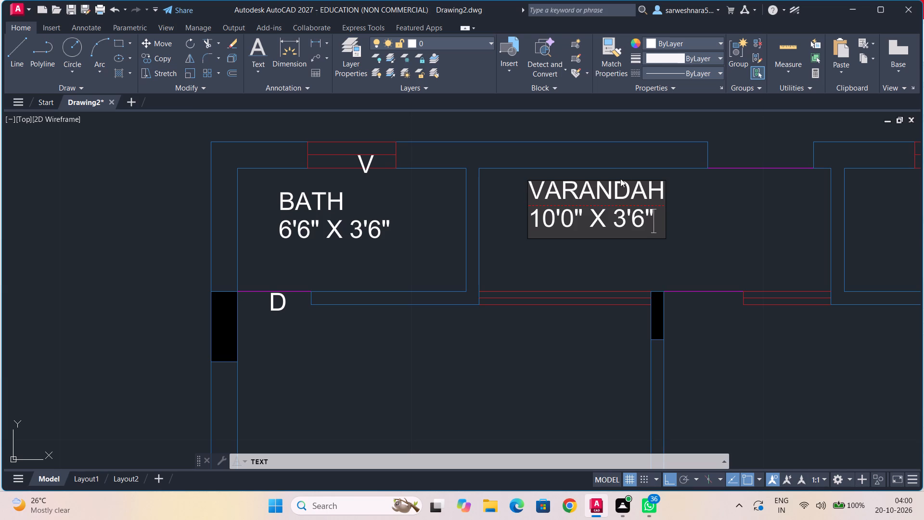
Mark the varandah's outer and inner magenta door openings with D and both red windows along its lower wall with W.
{"action": "left_click", "coordinate": [741, 153]}
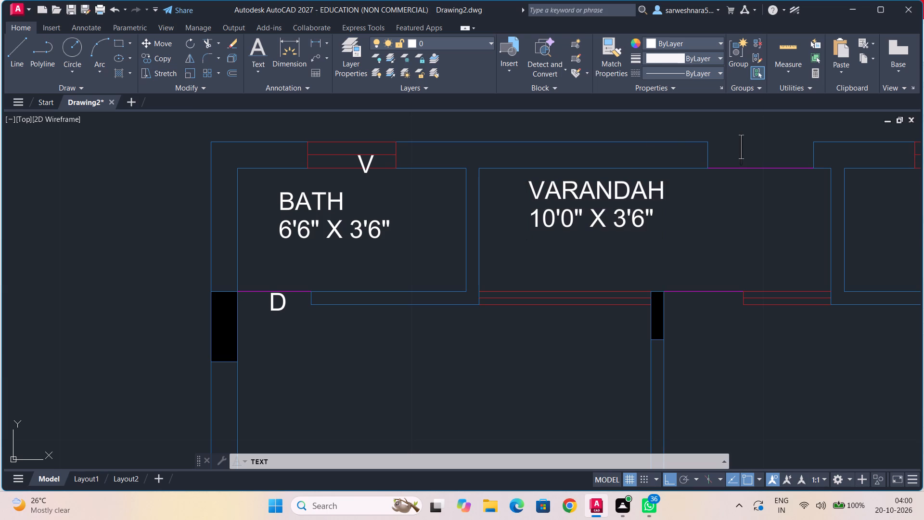
{"action": "key", "text": "d"}
{"action": "left_click", "coordinate": [693, 309]}
{"action": "key", "text": "d"}
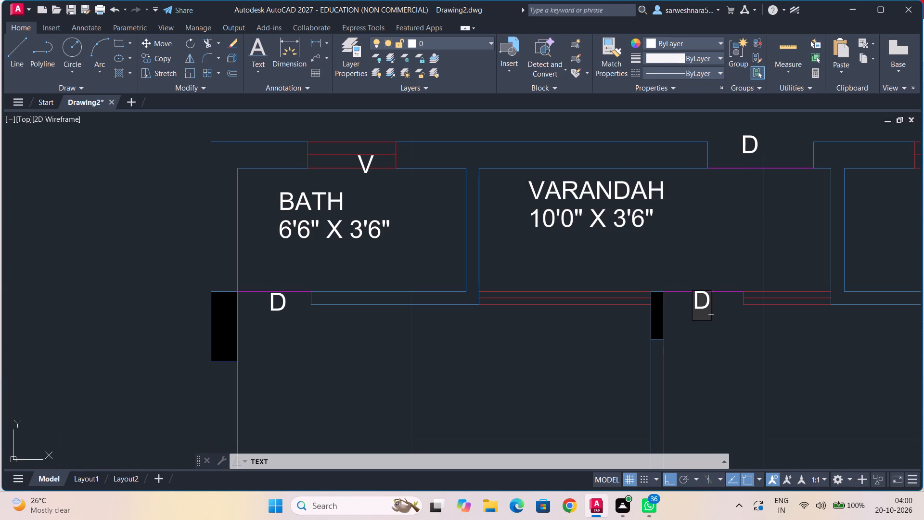
{"action": "left_click", "coordinate": [561, 323]}
{"action": "key", "text": "w"}
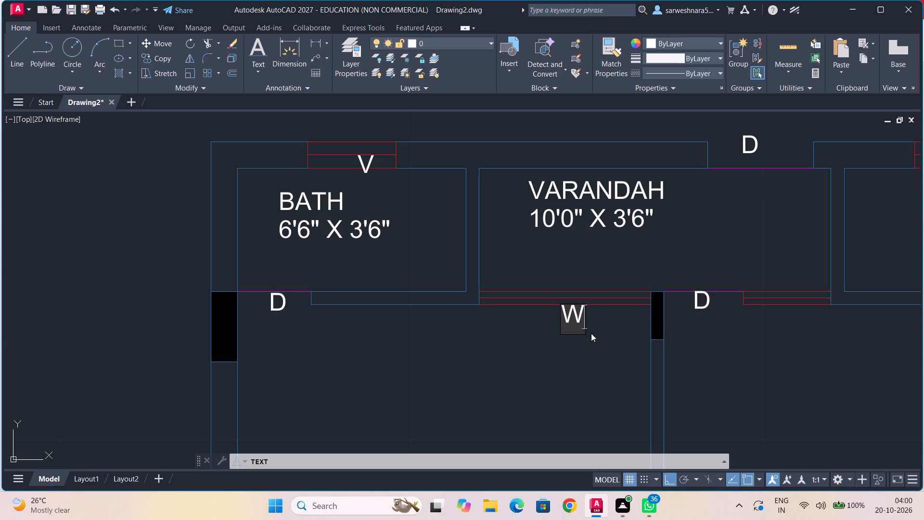
{"action": "left_click", "coordinate": [783, 316]}
{"action": "key", "text": "w"}
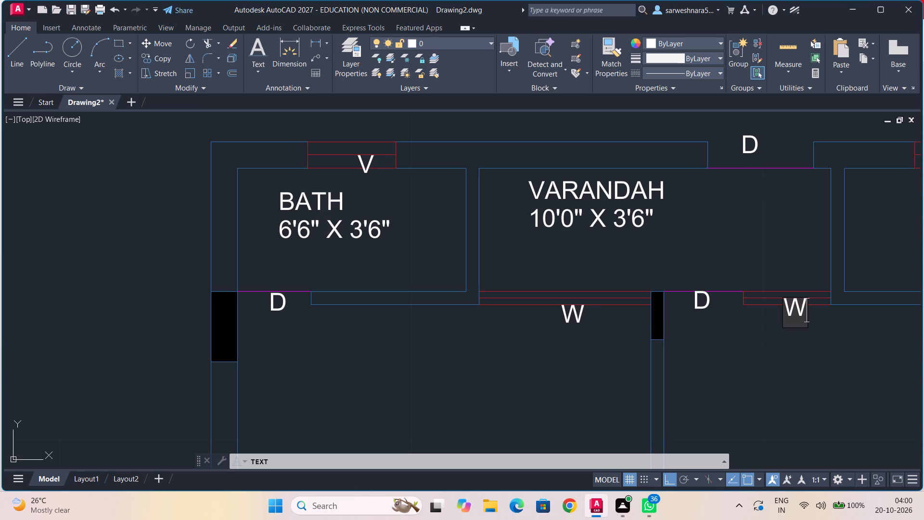
Mark the red opening in the upper-right corner room's outer wall with V.
{"action": "middle_click_drag", "start_coordinate": [856, 318], "coordinate": [465, 391]}
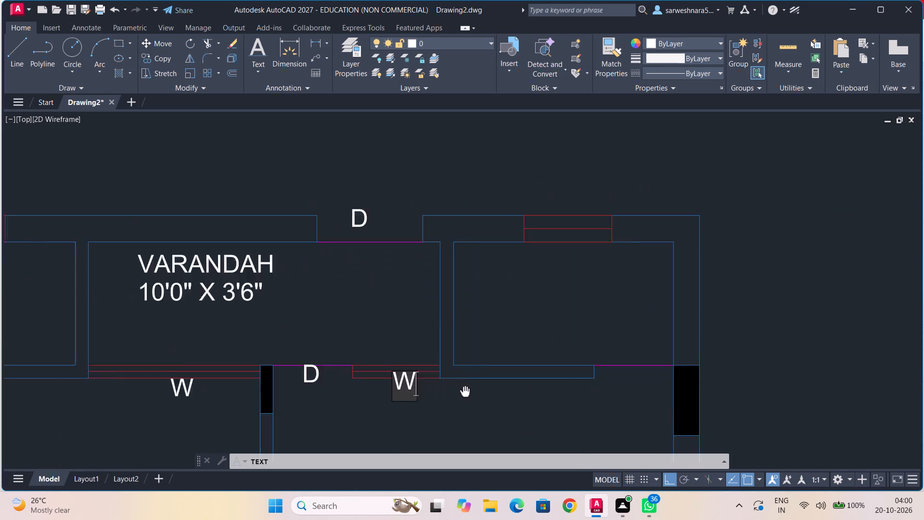
{"action": "scroll", "coordinate": [450, 353], "scroll_direction": "down", "scroll_amount": 1}
{"action": "middle_click_drag", "start_coordinate": [465, 391], "coordinate": [453, 372]}
{"action": "scroll", "coordinate": [516, 285], "scroll_direction": "up", "scroll_amount": 1}
{"action": "left_click", "coordinate": [511, 277]}
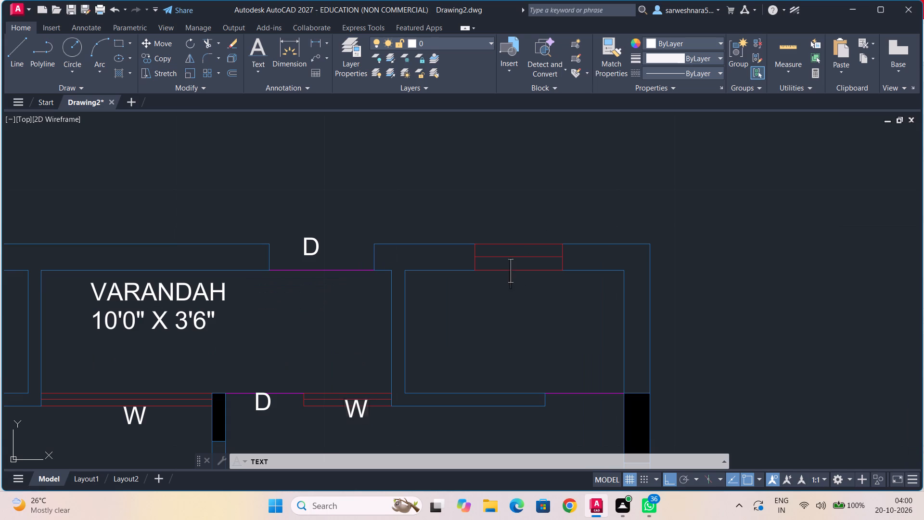
{"action": "key", "text": "v"}
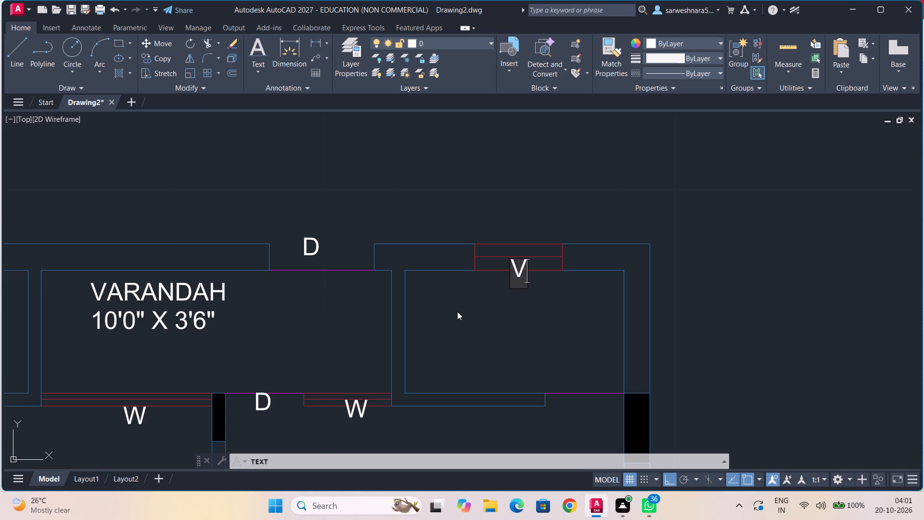
Label the upper-right corner room with BATH and 6'6" X 3'6" on two lines.
{"action": "left_click", "coordinate": [452, 321]}
{"action": "type", "text": "BATH"}
{"action": "key", "text": "Return"}
{"action": "type", "text": "6'6\" X 3"}
{"action": "type", "text": "'6\""}
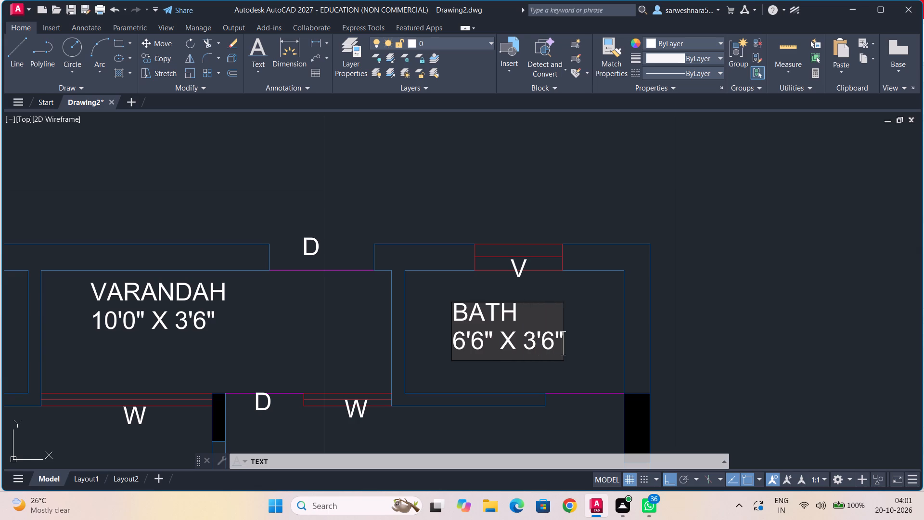
Mark the magenta door opening in the upper-right bath's lower wall with D.
{"action": "left_click", "coordinate": [577, 411]}
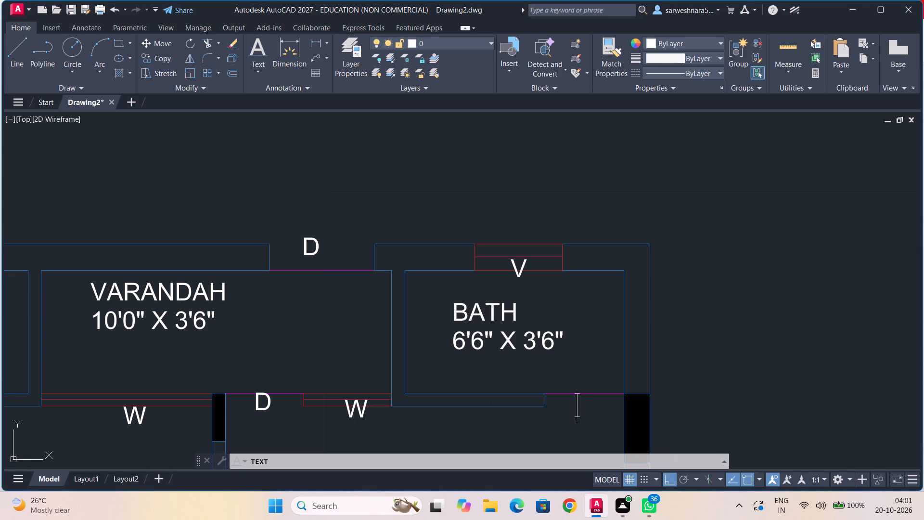
{"action": "key", "text": "d"}
{"action": "scroll", "coordinate": [363, 341], "scroll_direction": "down", "scroll_amount": 2}
{"action": "middle_click_drag", "start_coordinate": [329, 392], "coordinate": [408, 221]}
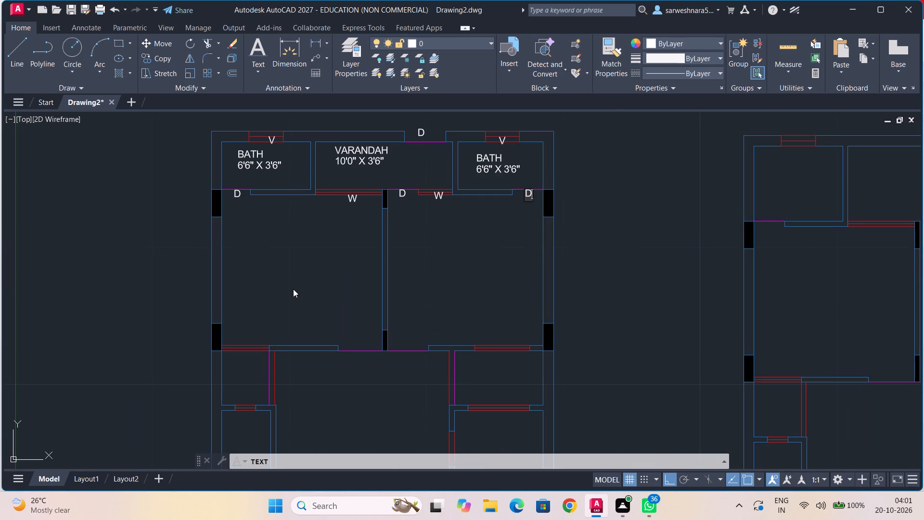
Label the large room below the upper-left bath with BED, ROOM and 11'9" X 11'0" on three lines.
{"action": "left_click", "coordinate": [281, 238]}
{"action": "type", "text": "BED"}
{"action": "key", "text": "Return"}
{"action": "type", "text": "ROOM"}
{"action": "key", "text": "Return"}
{"action": "type", "text": "11'9"}
{"action": "type", "text": "\" X 11"}
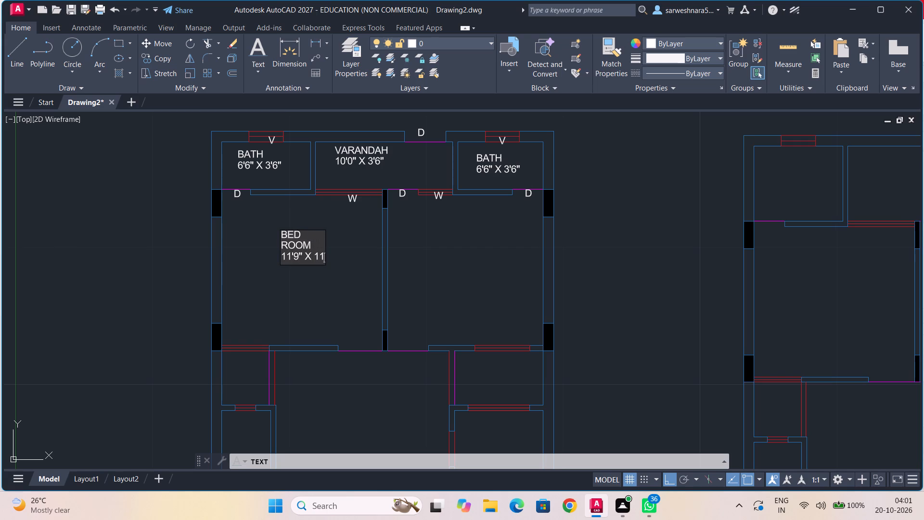
{"action": "type", "text": "'0\""}
Label the large room below the upper-right bath with BED, ROOM and 11'9" X 11'0" on three lines.
{"action": "left_click", "coordinate": [432, 245]}
{"action": "type", "text": "BED"}
{"action": "key", "text": "Return"}
{"action": "type", "text": "ROOM"}
{"action": "key", "text": "Return"}
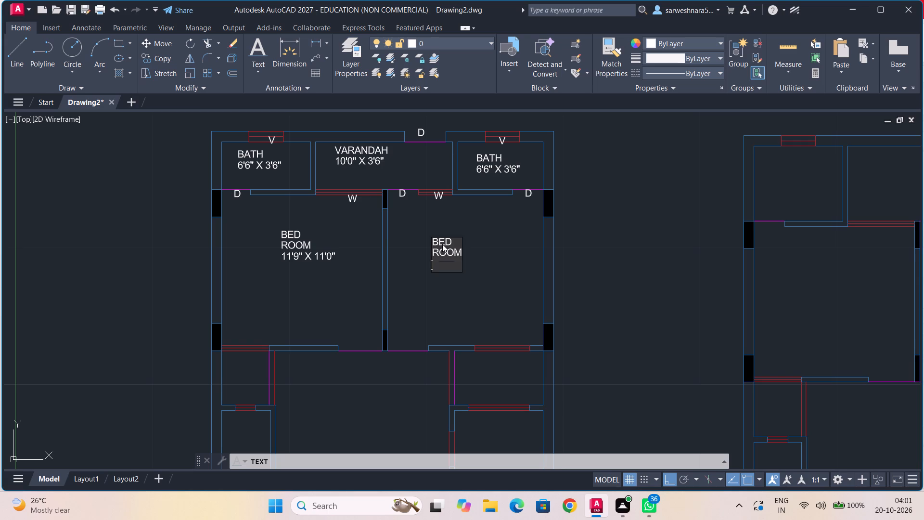
{"action": "type", "text": "11'9\" X"}
{"action": "type", "text": "11"}
{"action": "key", "text": "BackSpace"}
{"action": "key", "text": "BackSpace"}
{"action": "key", "text": "space"}
{"action": "type", "text": "11'"}
{"action": "type", "text": "0\""}
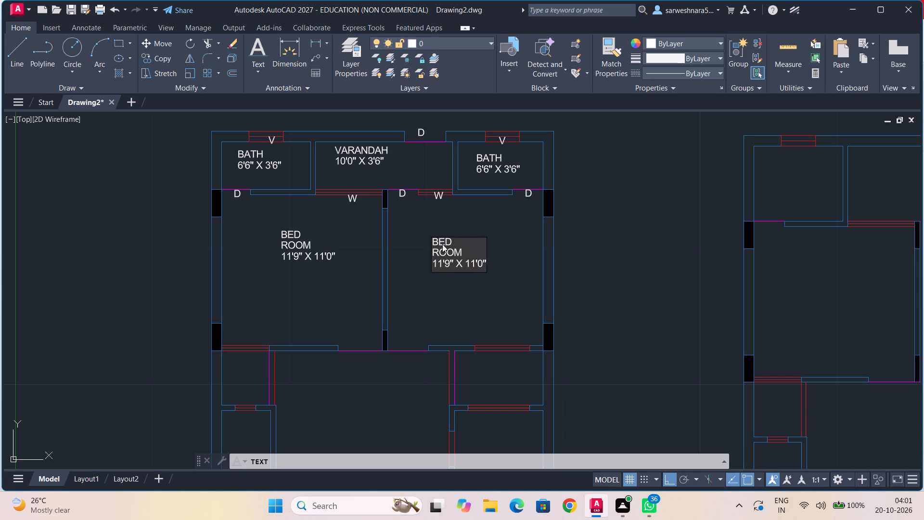
Mark the two magenta door openings in the bedrooms' lower walls with D and the two red windows there with W.
{"action": "middle_click_drag", "start_coordinate": [389, 304], "coordinate": [420, 226]}
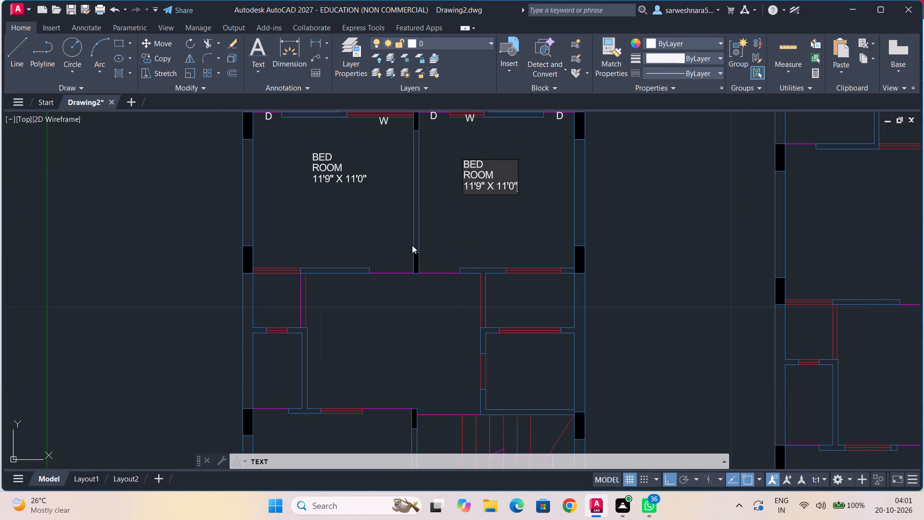
{"action": "left_click", "coordinate": [390, 266]}
{"action": "key", "text": "d"}
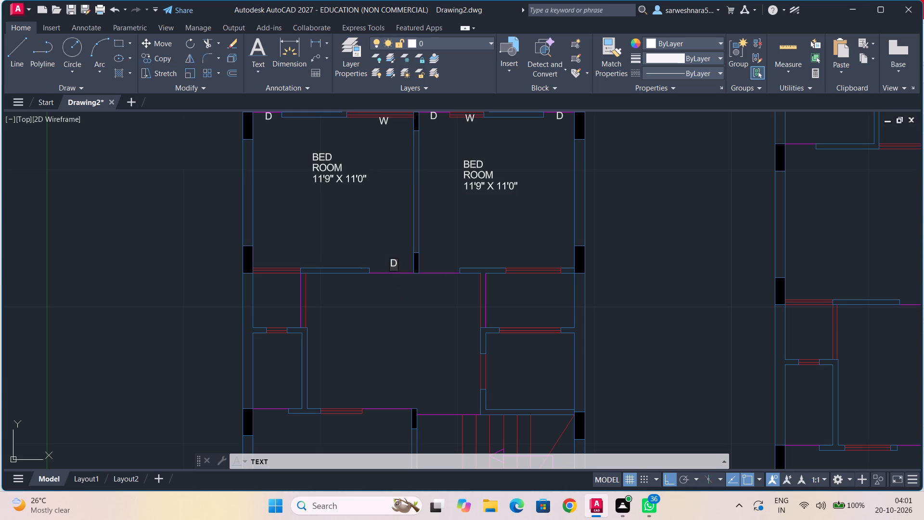
{"action": "left_click", "coordinate": [439, 265]}
{"action": "key", "text": "d"}
{"action": "left_click", "coordinate": [272, 258]}
{"action": "key", "text": "w"}
{"action": "left_click", "coordinate": [537, 261]}
{"action": "left_click", "coordinate": [528, 261]}
{"action": "key", "text": "w"}
Label the small room directly below the right bedroom's window with OPEN and 6'6" X 4'0" on two lines.
{"action": "scroll", "coordinate": [526, 304], "scroll_direction": "up", "scroll_amount": 2}
{"action": "middle_click_drag", "start_coordinate": [526, 304], "coordinate": [476, 321]}
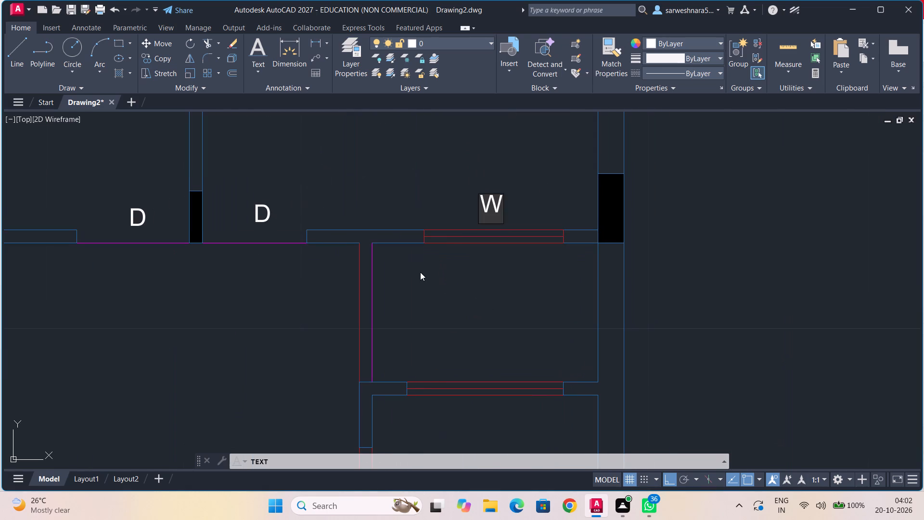
{"action": "left_click", "coordinate": [413, 271]}
{"action": "type", "text": "OPEN"}
{"action": "key", "text": "Return"}
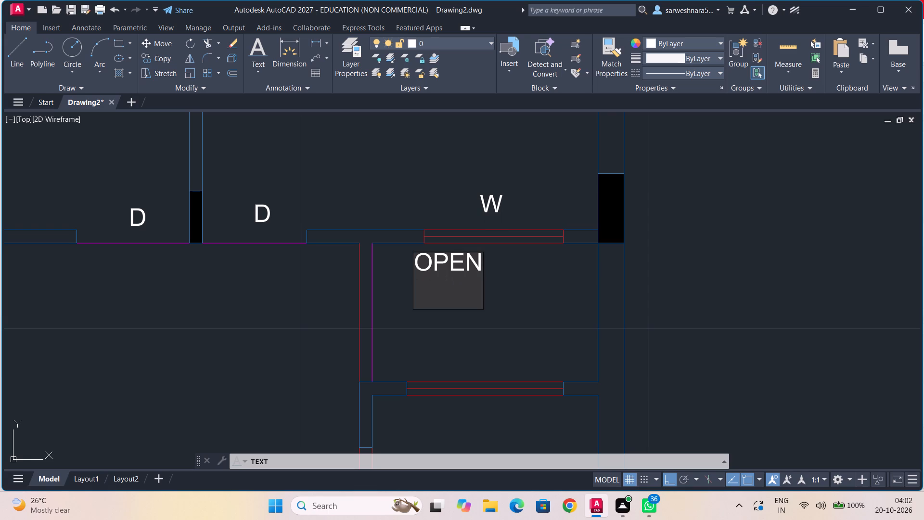
{"action": "type", "text": "6'6\" X"}
{"action": "key", "text": "space"}
{"action": "type", "text": "4'0\""}
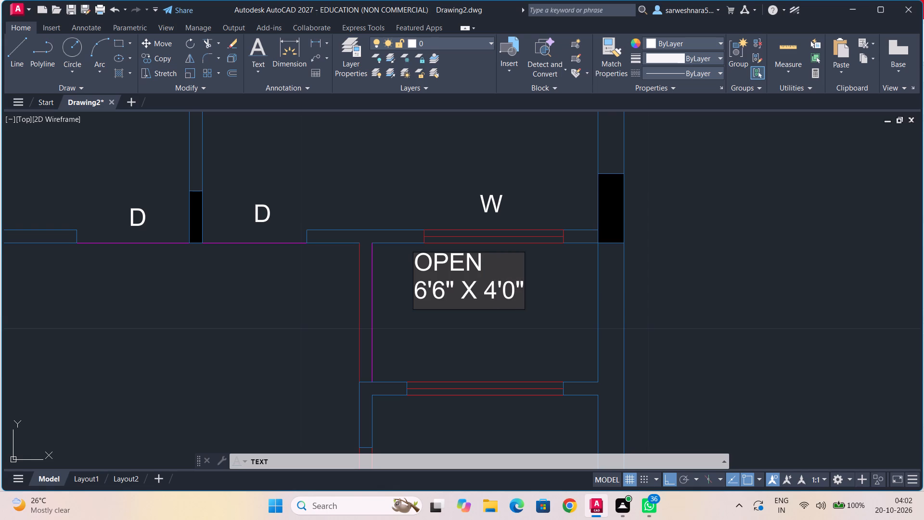
Mark the red window in the lower wall of the right-hand open area with W.
{"action": "left_click", "coordinate": [467, 401]}
{"action": "left_click", "coordinate": [468, 408]}
{"action": "key", "text": "w"}
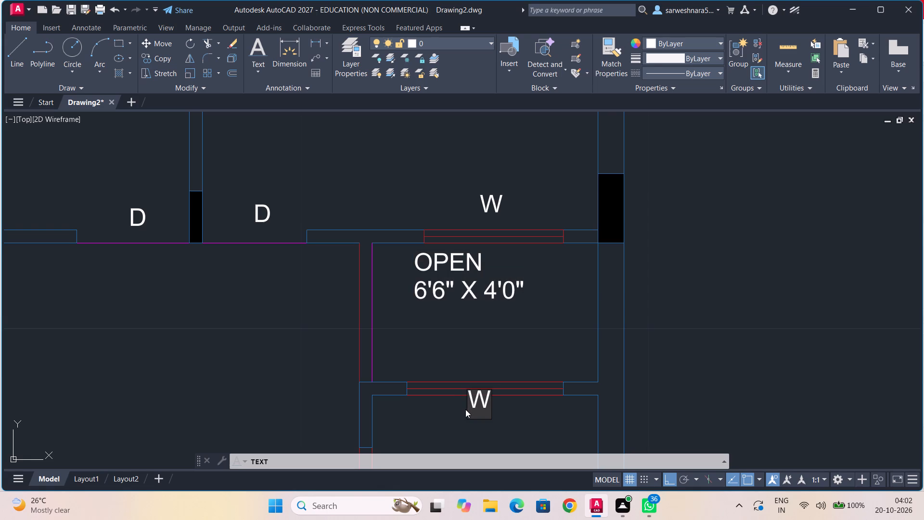
Label the room between the right-hand open area and the staircase with KITCHEN and 6'6" X 5'6" on two lines.
{"action": "middle_click_drag", "start_coordinate": [435, 415], "coordinate": [444, 218]}
{"action": "left_click", "coordinate": [407, 264]}
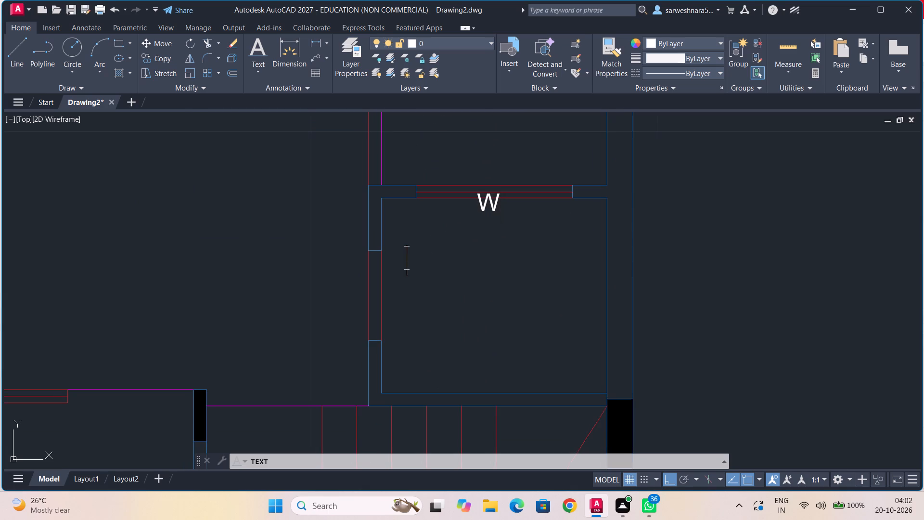
{"action": "type", "text": "KITCHEN"}
{"action": "key", "text": "Return"}
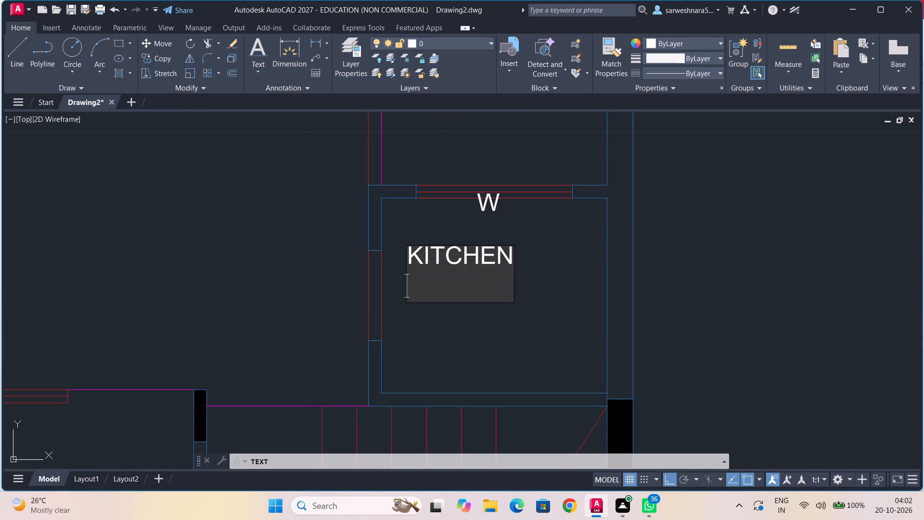
{"action": "type", "text": "6'6\" X"}
{"action": "key", "text": "space"}
{"action": "type", "text": "5'+6"}
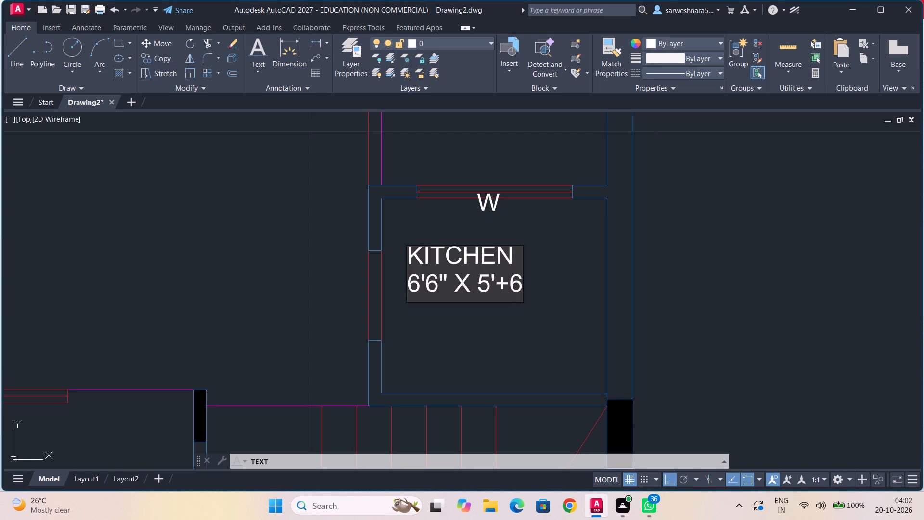
{"action": "key", "text": "BackSpace"}
{"action": "key", "text": "BackSpace"}
{"action": "type", "text": "6\""}
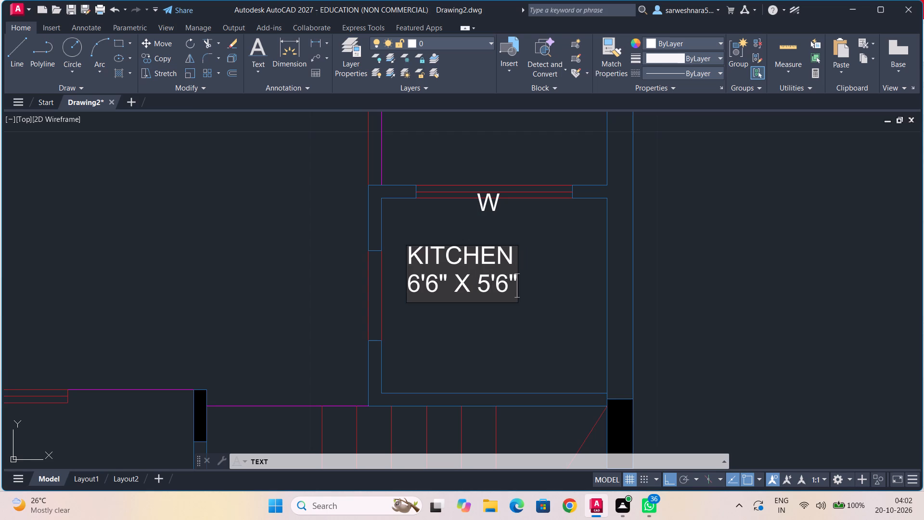
Label the large central room beside the kitchen with LOUNGE and 13'0" X 10'0" on two lines.
{"action": "scroll", "coordinate": [299, 239], "scroll_direction": "down", "scroll_amount": 1}
{"action": "middle_click_drag", "start_coordinate": [348, 271], "coordinate": [365, 272]}
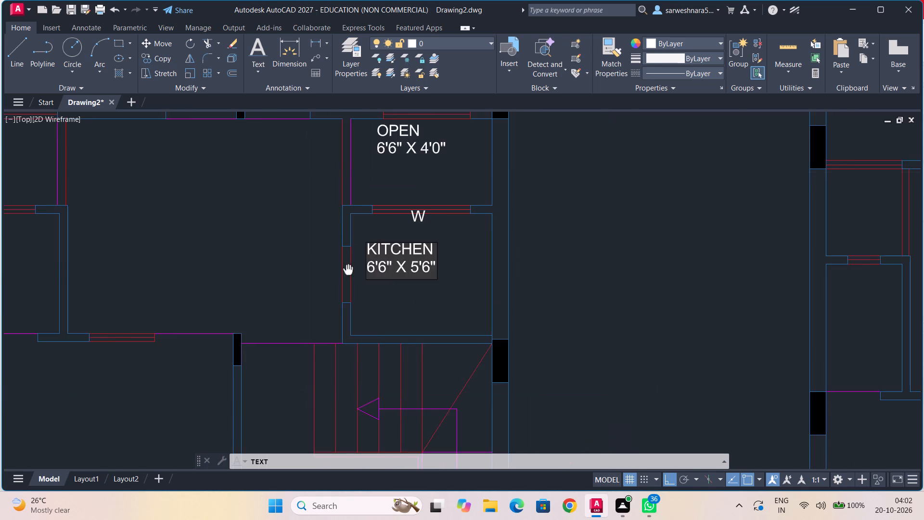
{"action": "middle_click_drag", "start_coordinate": [365, 272], "coordinate": [403, 269]}
{"action": "left_click", "coordinate": [235, 195]}
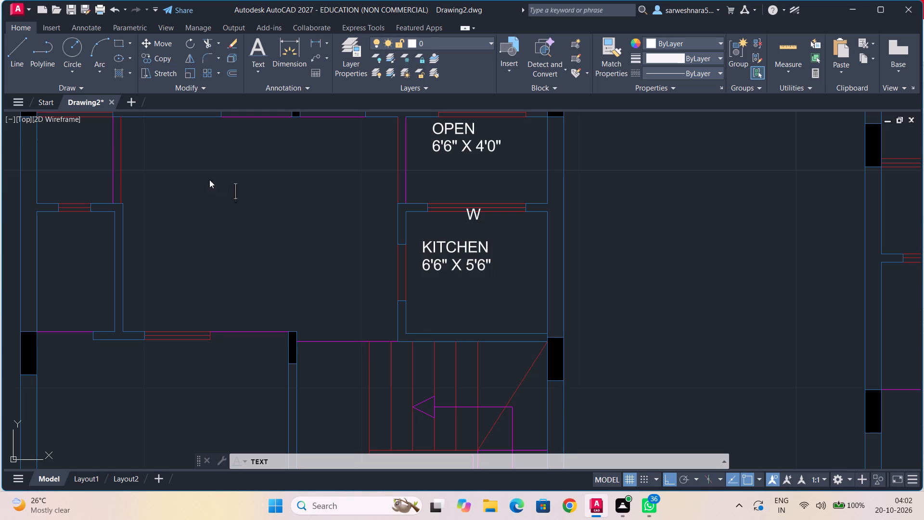
{"action": "left_click", "coordinate": [209, 180]}
{"action": "type", "text": "LOU"}
{"action": "type", "text": "NG"}
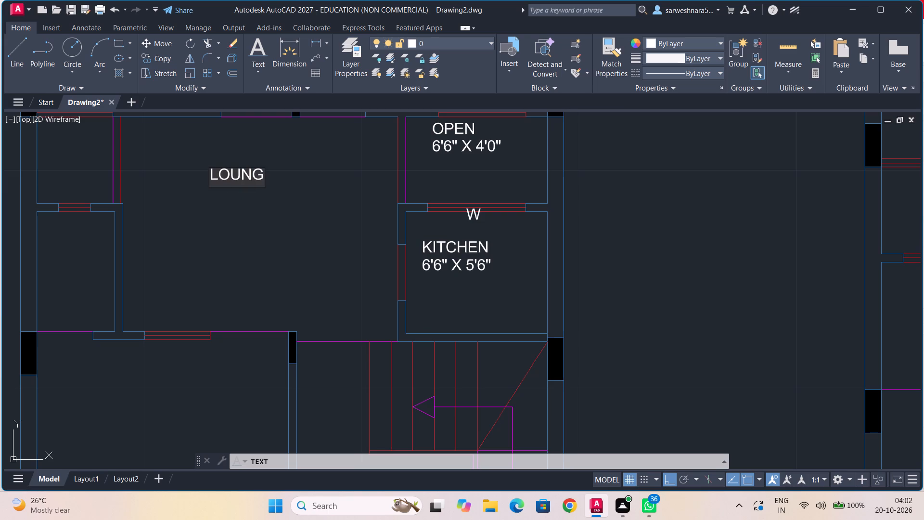
{"action": "key", "text": "e"}
{"action": "key", "text": "Return"}
{"action": "type", "text": "13'0\" X"}
{"action": "key", "text": "space"}
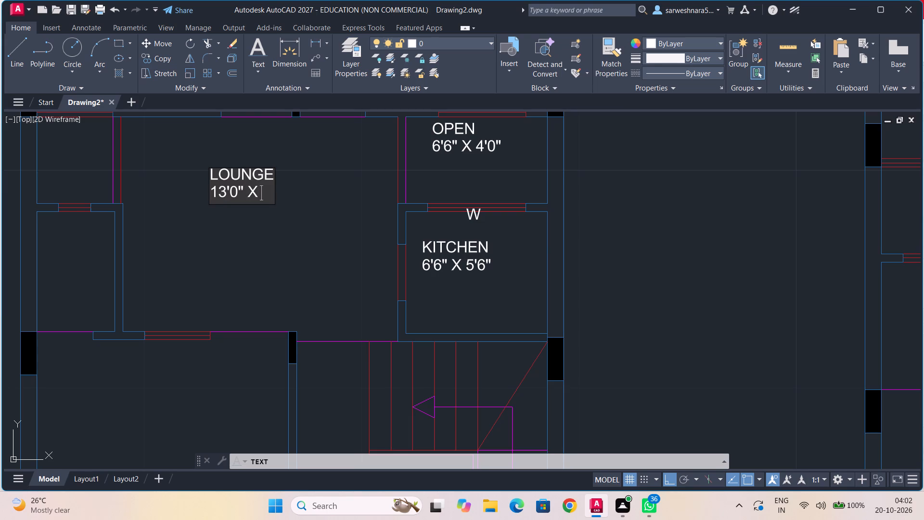
{"action": "type", "text": "10'0\""}
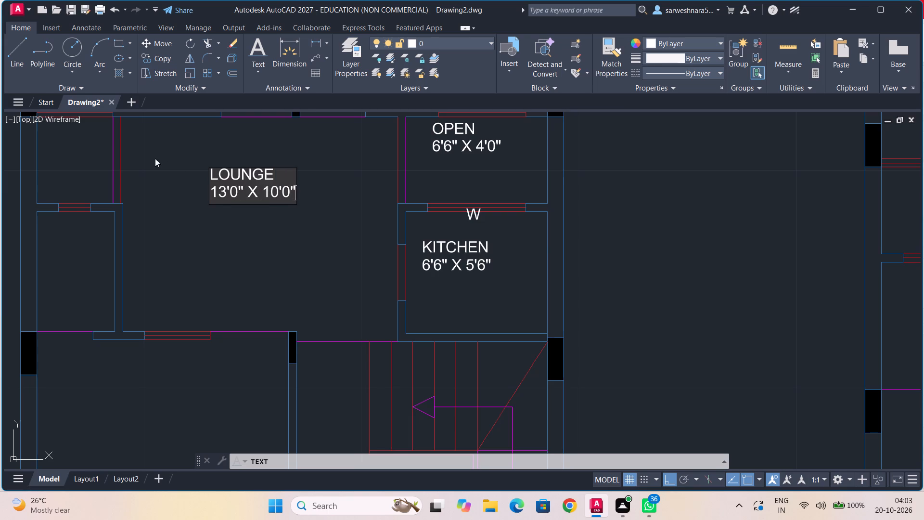
Label the small upper room on the lounge's left side with OPEN, 3'6" X and 4'0" on three lines.
{"action": "middle_click_drag", "start_coordinate": [156, 159], "coordinate": [388, 236]}
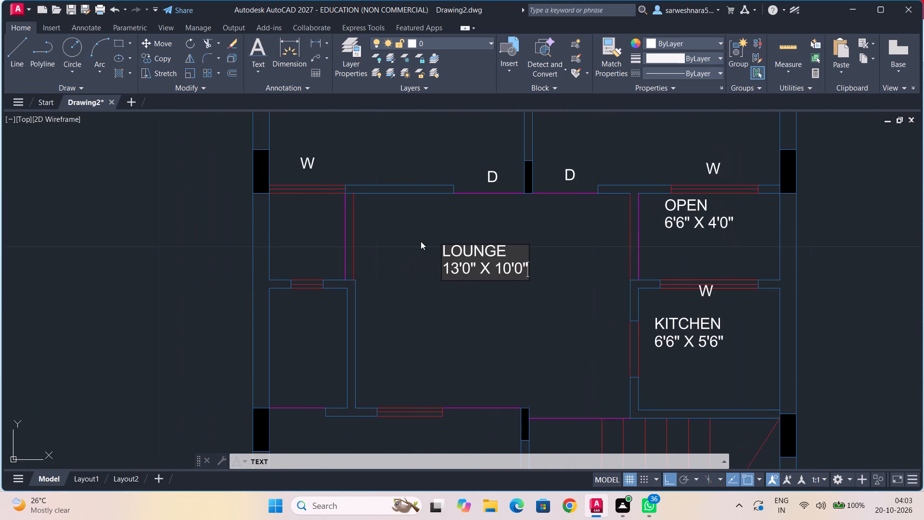
{"action": "left_click", "coordinate": [283, 211]}
{"action": "type", "text": "OPEN"}
{"action": "key", "text": "Return"}
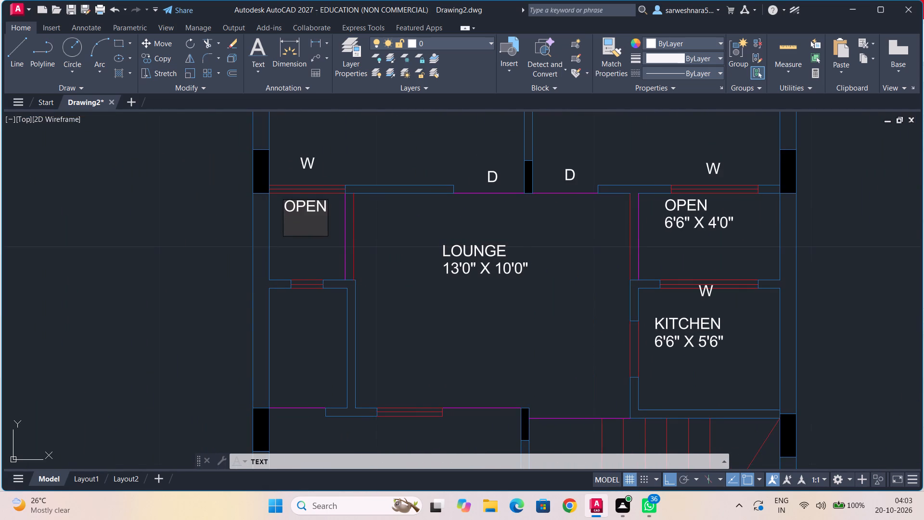
{"action": "key", "text": "3"}
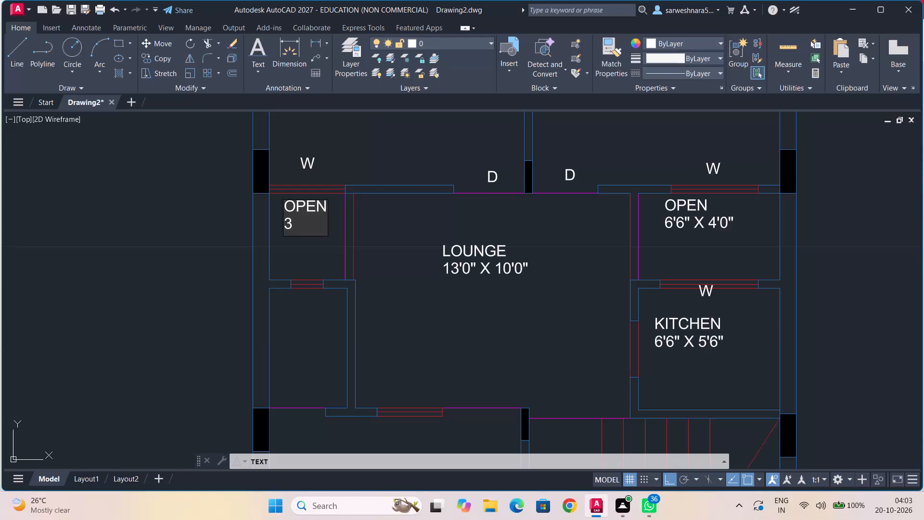
{"action": "type", "text": "'6\" X"}
{"action": "key", "text": "space"}
{"action": "key", "text": "Return"}
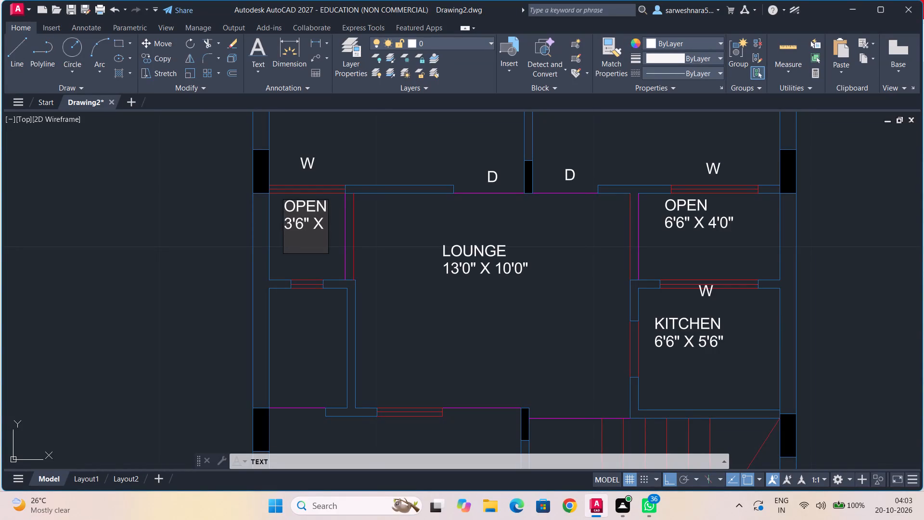
{"action": "type", "text": "4'0\""}
Mark the small red ventilator in the lower wall of the 3'6" X 4'0" open area with V.
{"action": "left_click", "coordinate": [300, 295]}
{"action": "key", "text": "v"}
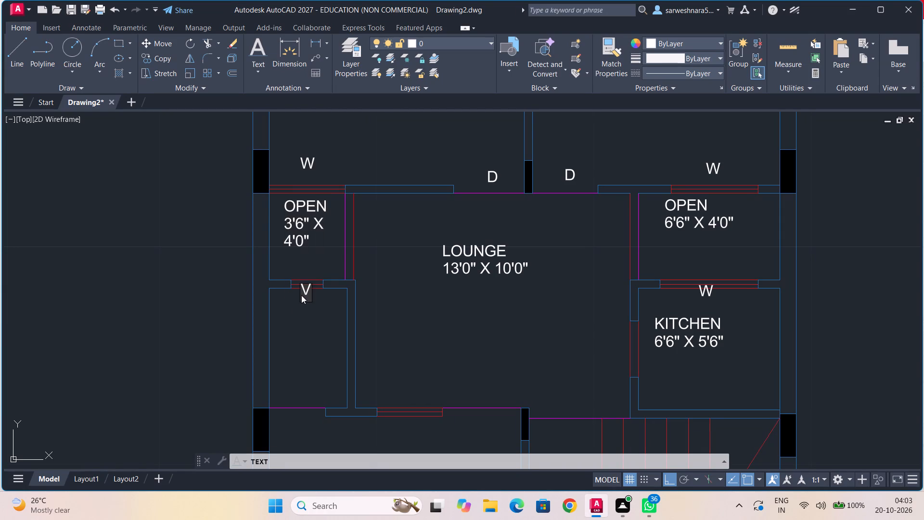
Label the small room below the V ventilator with BATH, 3'6" X and 5'6" on three lines.
{"action": "left_click", "coordinate": [283, 330]}
{"action": "type", "text": "BATG"}
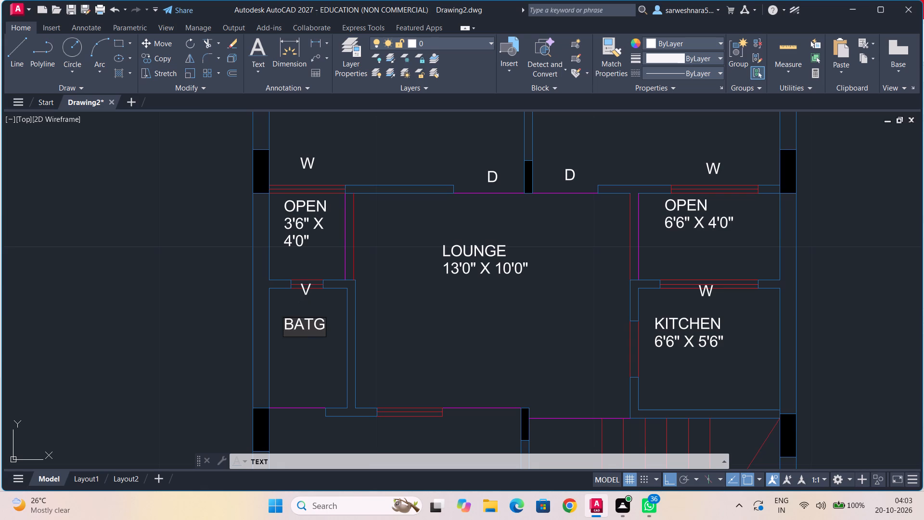
{"action": "key", "text": "BackSpace"}
{"action": "key", "text": "h"}
{"action": "key", "text": "Return"}
{"action": "key", "text": "3"}
{"action": "type", "text": "'6\""}
{"action": "key", "text": "space"}
{"action": "type", "text": "X"}
{"action": "key", "text": "space"}
{"action": "key", "text": "Return"}
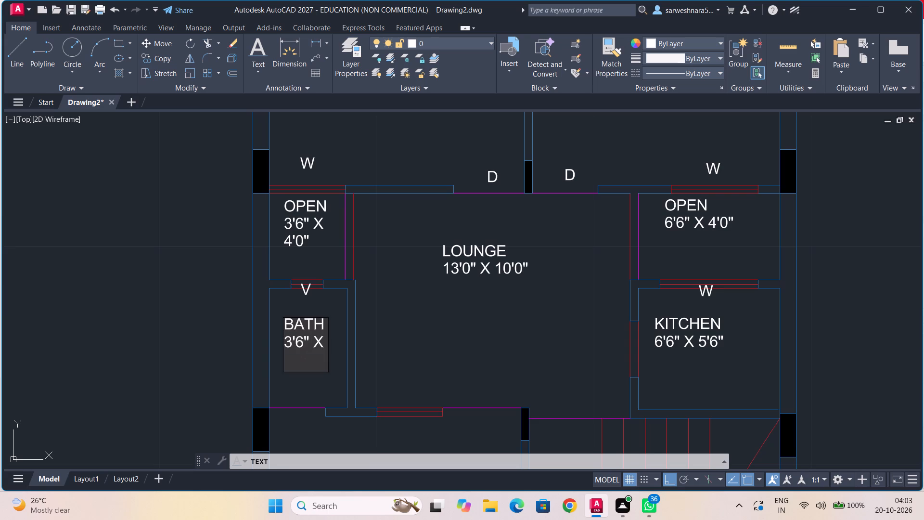
{"action": "key", "text": "5"}
{"action": "type", "text": "'6\""}
Mark the bath's magenta door, the lounge's lower red window, its adjacent magenta door and the opening by the staircase with D, W, D and D.
{"action": "middle_click_drag", "start_coordinate": [295, 394], "coordinate": [307, 278]}
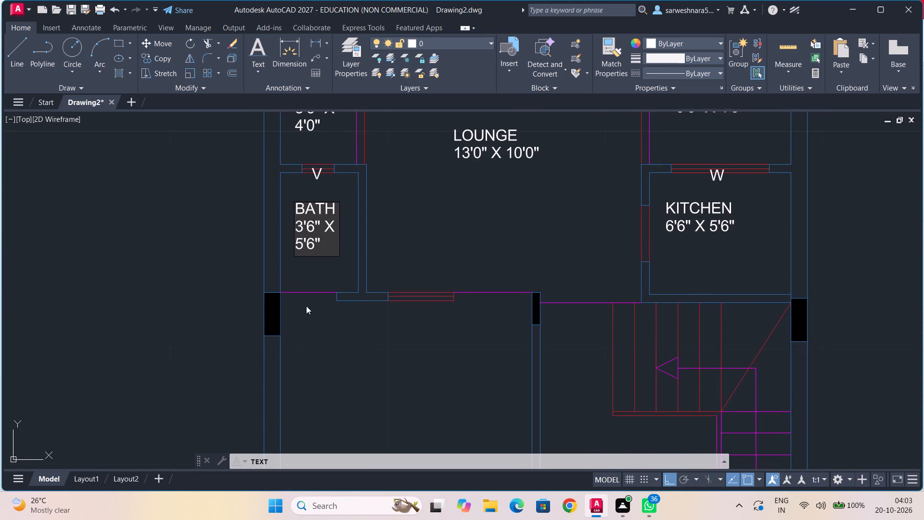
{"action": "left_click", "coordinate": [304, 305]}
{"action": "key", "text": "d"}
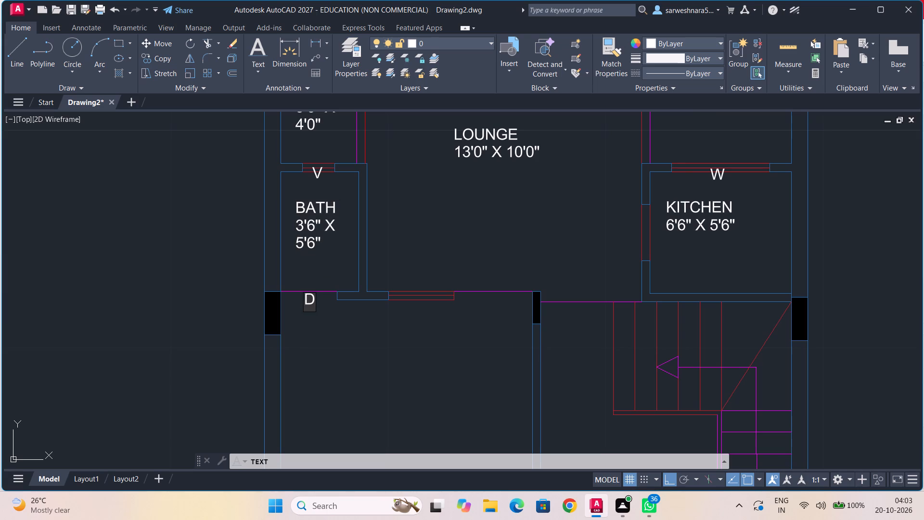
{"action": "left_click", "coordinate": [406, 304]}
{"action": "key", "text": "w"}
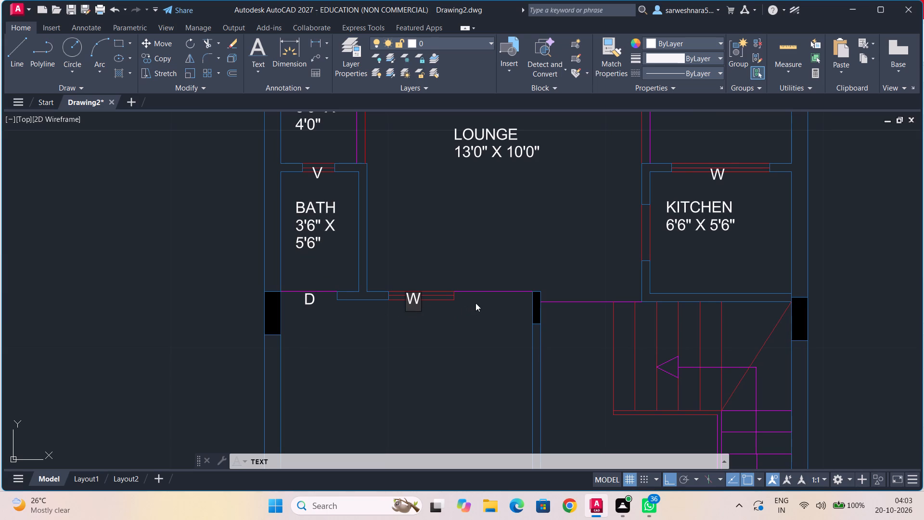
{"action": "left_click", "coordinate": [476, 303]}
{"action": "key", "text": "d"}
{"action": "left_click", "coordinate": [565, 292]}
{"action": "key", "text": "d"}
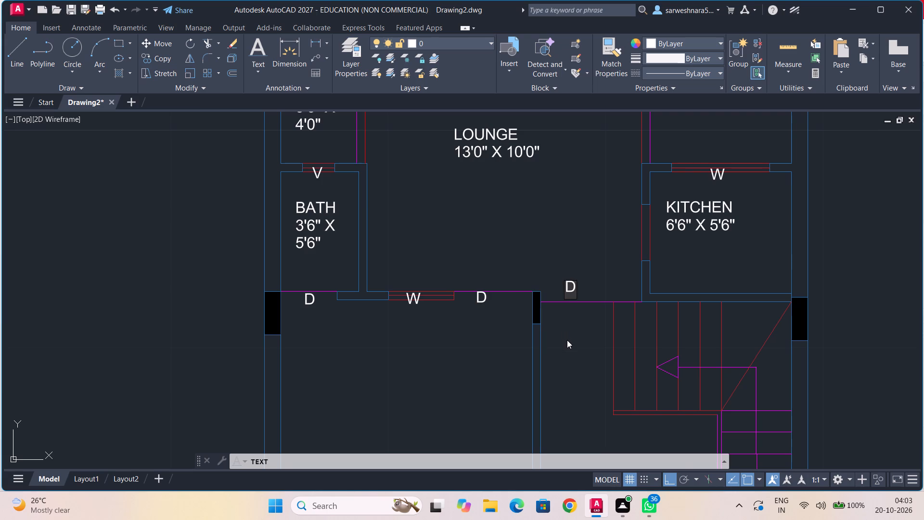
Label the large room below the bath and lounge with DRAWING, ROOM and 11'6" X 13'0" on three lines.
{"action": "scroll", "coordinate": [567, 340], "scroll_direction": "down", "scroll_amount": 2}
{"action": "middle_click_drag", "start_coordinate": [567, 340], "coordinate": [558, 308]}
{"action": "middle_click_drag", "start_coordinate": [492, 347], "coordinate": [513, 307]}
{"action": "scroll", "coordinate": [493, 314], "scroll_direction": "up", "scroll_amount": 1}
{"action": "left_click", "coordinate": [481, 273]}
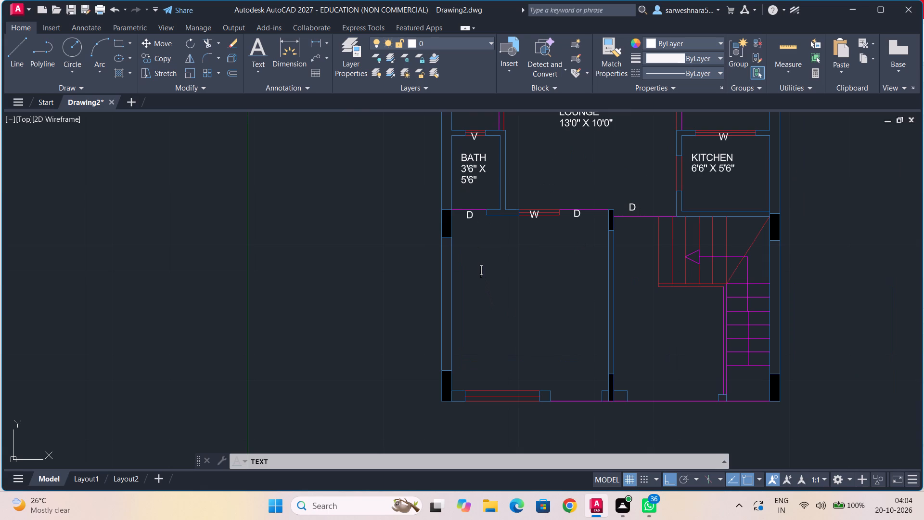
{"action": "type", "text": "DRAWING"}
{"action": "key", "text": "Return"}
{"action": "type", "text": "ROOM"}
{"action": "key", "text": "Return"}
{"action": "type", "text": "11'6\" X"}
{"action": "key", "text": "space"}
{"action": "type", "text": "13'0\""}
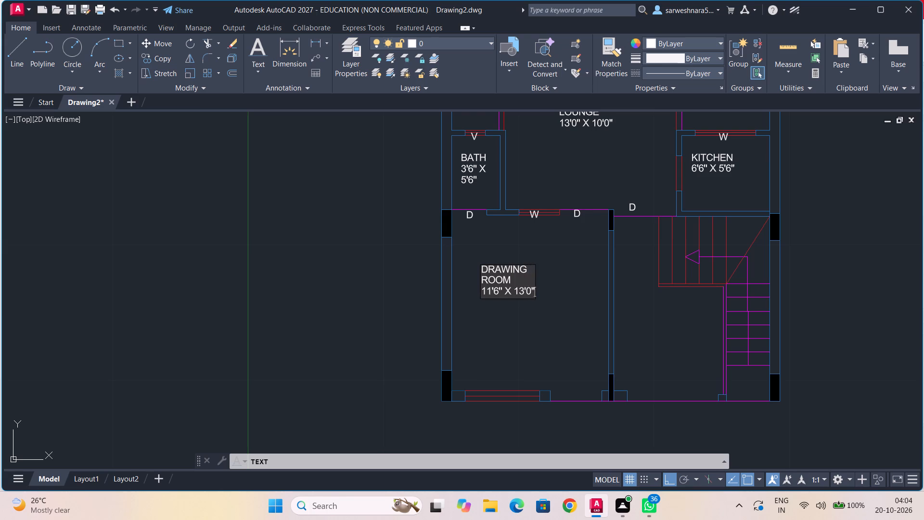
Mark the red window in the drawing room's lower wall with W.
{"action": "left_click", "coordinate": [487, 383]}
{"action": "key", "text": "w"}
Mark the magenta door in the drawing room's lower wall with D.
{"action": "left_click", "coordinate": [568, 394]}
{"action": "key", "text": "d"}
Label the space between the drawing room and the staircase with CAR, PORCH and 8'6" X 13'0" on three lines.
{"action": "middle_click_drag", "start_coordinate": [638, 322], "coordinate": [560, 319]}
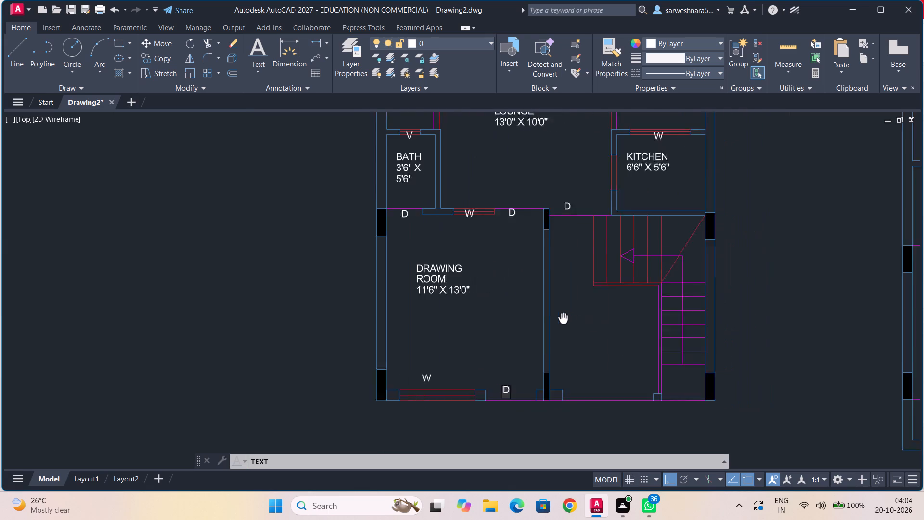
{"action": "middle_click_drag", "start_coordinate": [560, 319], "coordinate": [552, 318]}
{"action": "left_click", "coordinate": [564, 308]}
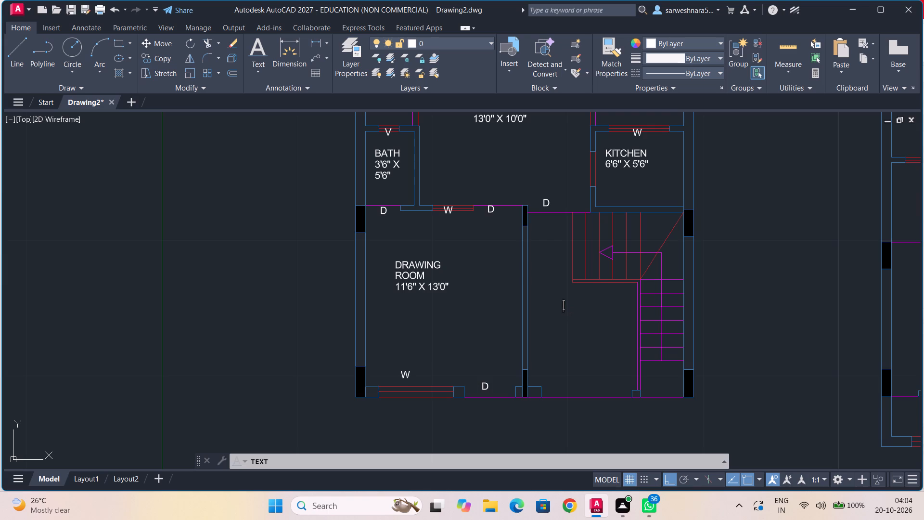
{"action": "type", "text": "CAR"}
{"action": "key", "text": "Return"}
{"action": "type", "text": "PORCH"}
{"action": "key", "text": "Return"}
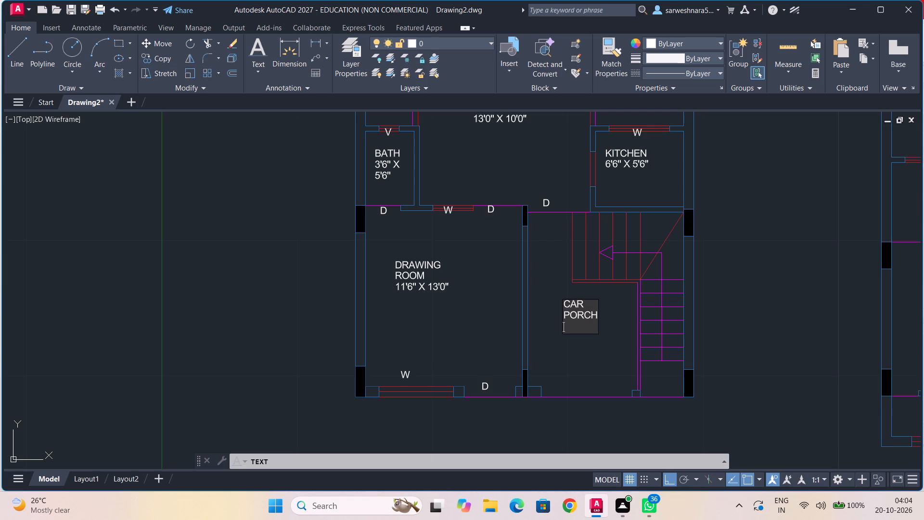
{"action": "type", "text": "8'6\""}
{"action": "key", "text": "space"}
{"action": "type", "text": "X"}
{"action": "key", "text": "space"}
{"action": "type", "text": "13'0\""}
Label the car porch's lower magenta opening MAIN GATE and the narrow opening below the stairs GATE.
{"action": "scroll", "coordinate": [592, 374], "scroll_direction": "up", "scroll_amount": 1}
{"action": "middle_click_drag", "start_coordinate": [592, 374], "coordinate": [505, 367]}
{"action": "left_click", "coordinate": [450, 392]}
{"action": "left_click", "coordinate": [445, 395]}
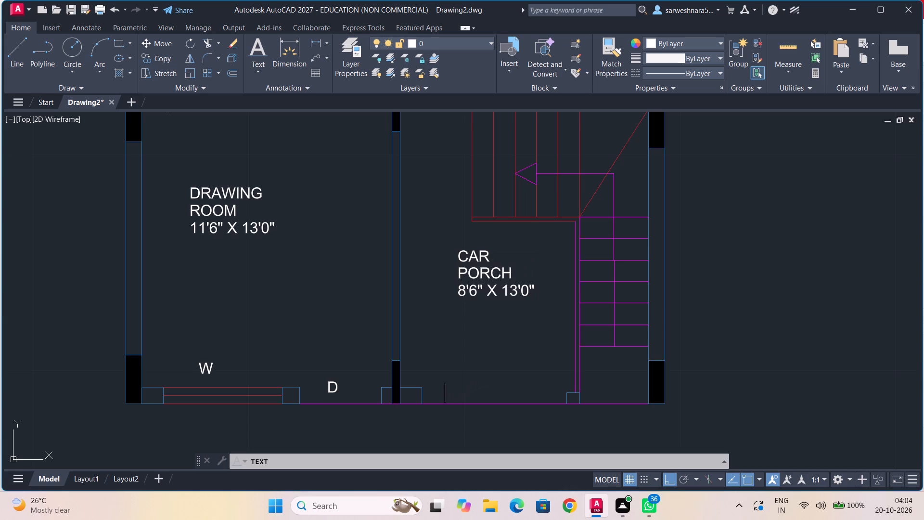
{"action": "type", "text": "MAIN"}
{"action": "key", "text": "space"}
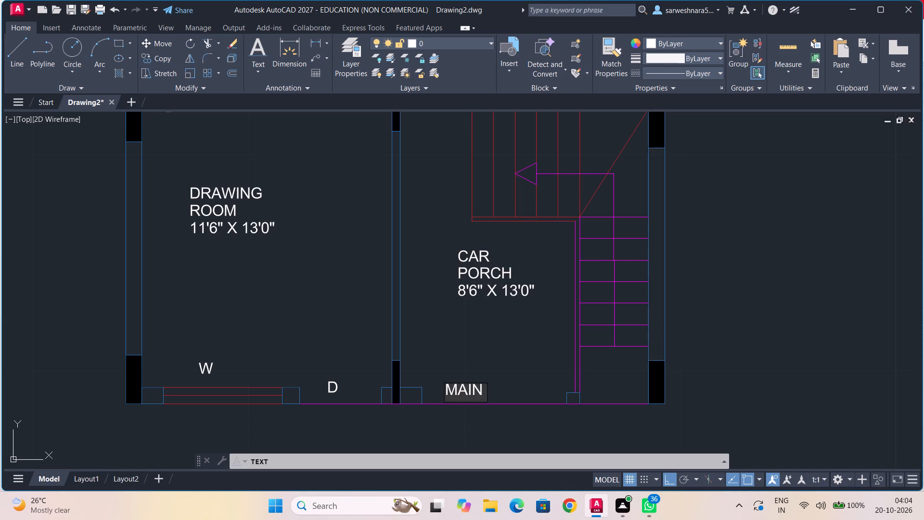
{"action": "type", "text": "GATE"}
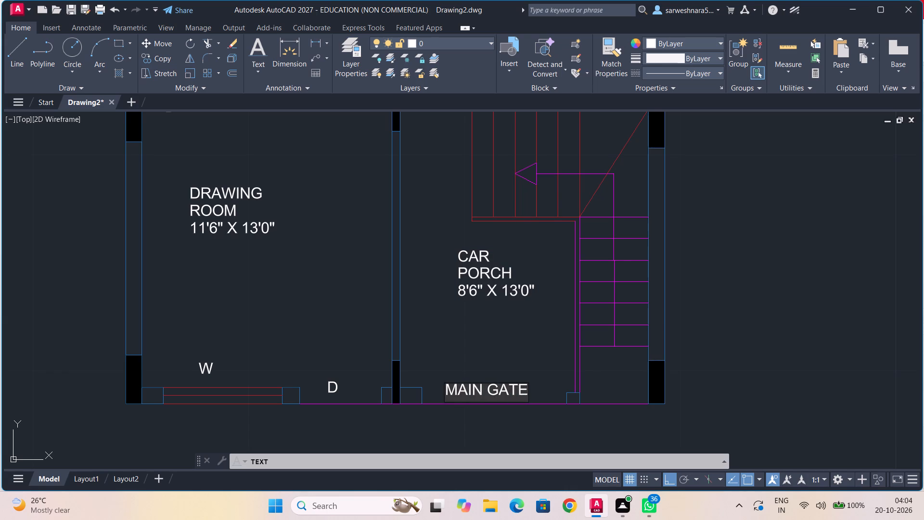
{"action": "left_click", "coordinate": [597, 392]}
{"action": "left_click", "coordinate": [596, 400]}
{"action": "type", "text": "GATE"}
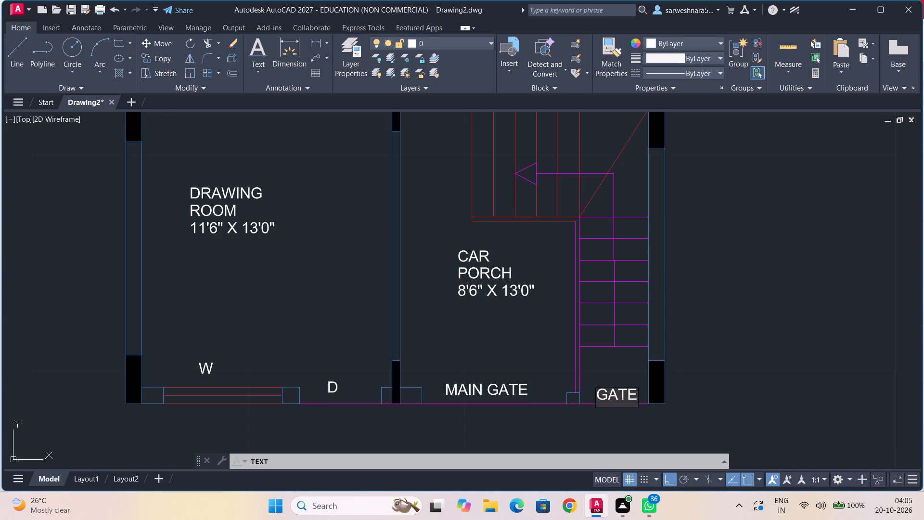
Mark the lowest stair tread with separate letters U and P beside the magenta direction line.
{"action": "left_click", "coordinate": [607, 340]}
{"action": "key", "text": "u"}
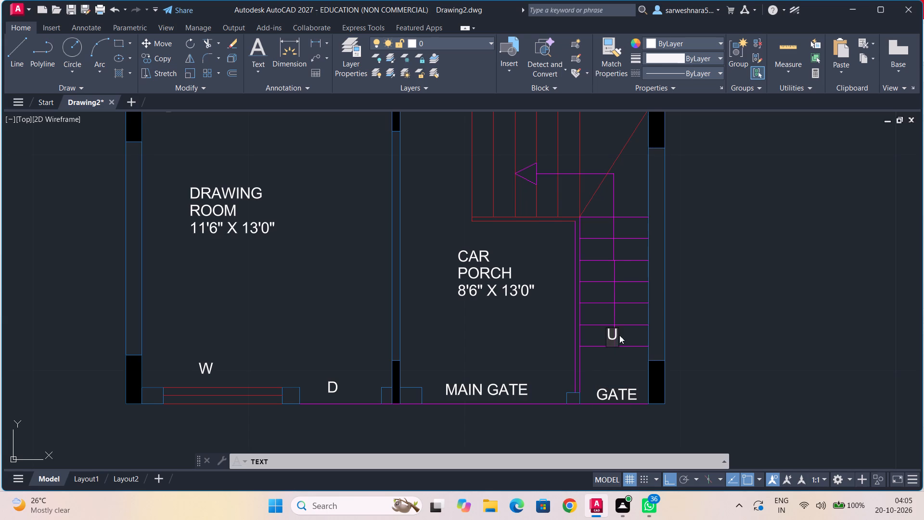
{"action": "left_click", "coordinate": [629, 337]}
{"action": "key", "text": "o"}
{"action": "key", "text": "BackSpace"}
{"action": "key", "text": "p"}
Mark the red ventilator in the top wall of the unlabelled plan's upper-left room with V.
{"action": "scroll", "coordinate": [458, 316], "scroll_direction": "down", "scroll_amount": 3}
{"action": "middle_click_drag", "start_coordinate": [444, 306], "coordinate": [424, 339]}
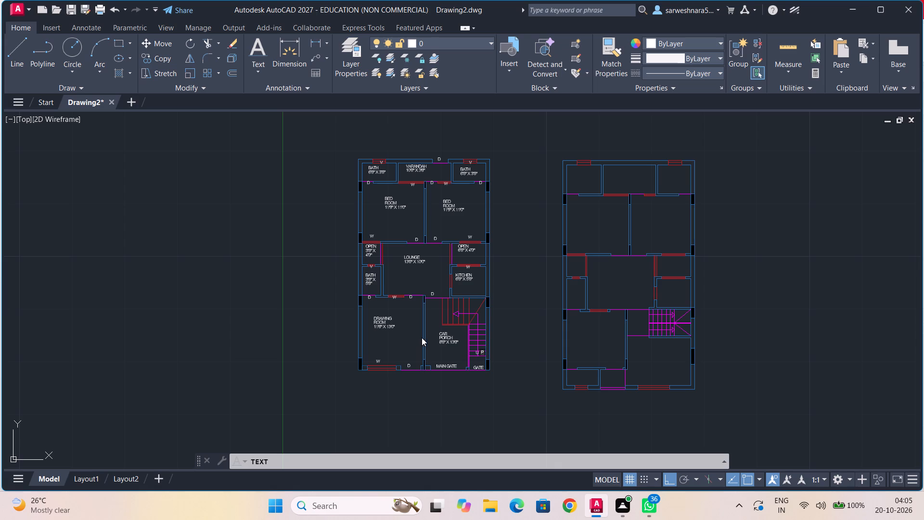
{"action": "middle_click_drag", "start_coordinate": [599, 212], "coordinate": [545, 298]}
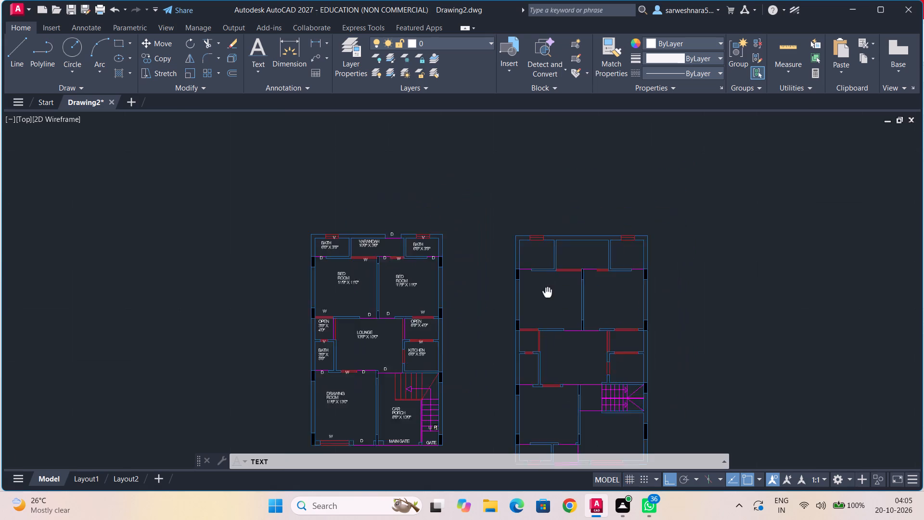
{"action": "middle_click_drag", "start_coordinate": [545, 298], "coordinate": [540, 304]}
{"action": "scroll", "coordinate": [536, 301], "scroll_direction": "up", "scroll_amount": 2}
{"action": "scroll", "coordinate": [518, 207], "scroll_direction": "up", "scroll_amount": 2}
{"action": "middle_click_drag", "start_coordinate": [518, 207], "coordinate": [482, 268]}
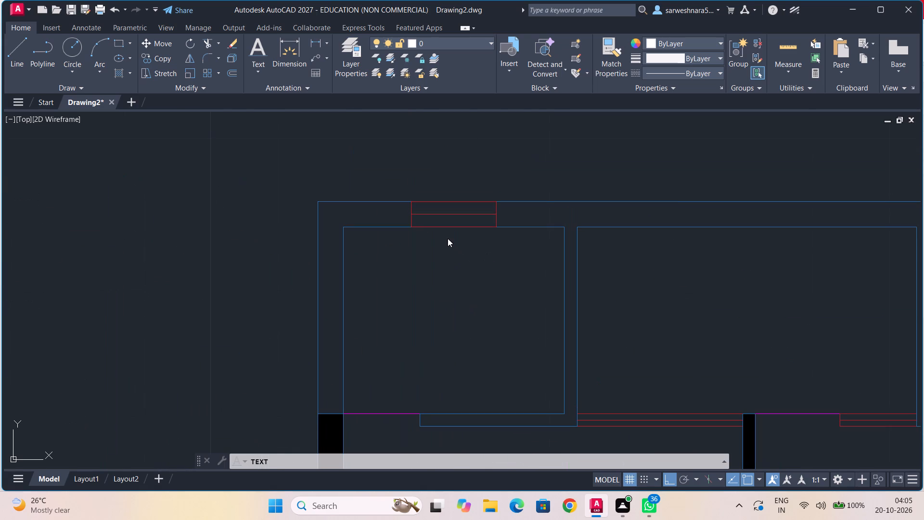
{"action": "left_click", "coordinate": [447, 237]}
{"action": "key", "text": "v"}
Label the room below that ventilator with BATH and 6'6" X 5'6" on two lines.
{"action": "left_click", "coordinate": [390, 270]}
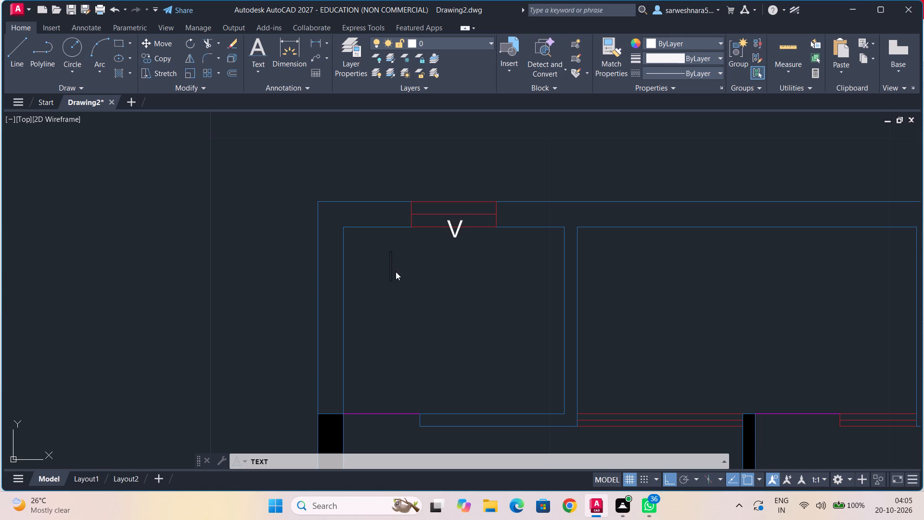
{"action": "type", "text": "BATH"}
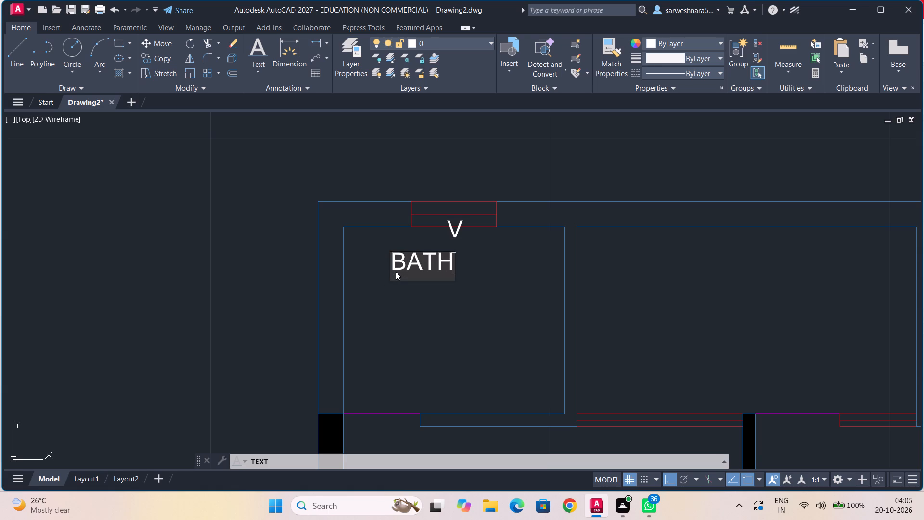
{"action": "key", "text": "Return"}
{"action": "type", "text": "6'6\" X"}
{"action": "key", "text": "space"}
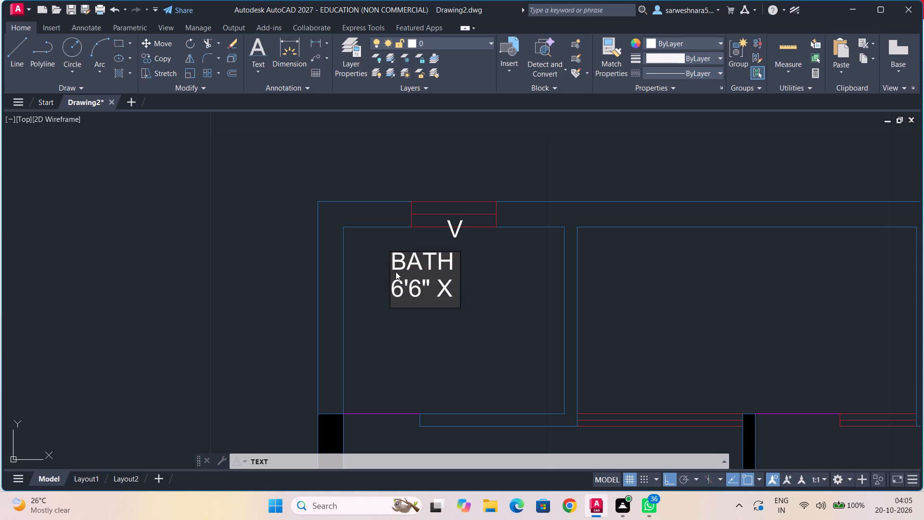
{"action": "type", "text": "5'6\""}
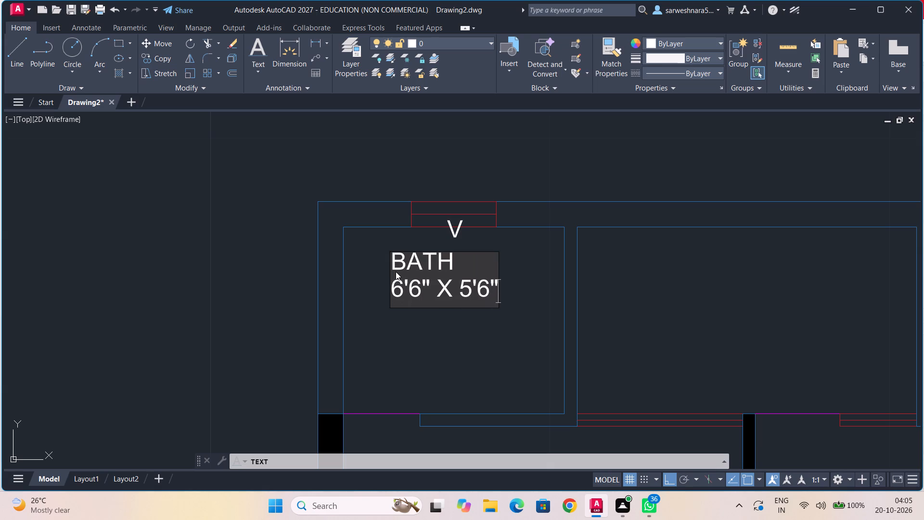
Mark the bath's magenta door with D and the red window below the adjacent middle room with W.
{"action": "left_click", "coordinate": [369, 422]}
{"action": "middle_click_drag", "start_coordinate": [381, 394], "coordinate": [383, 272]}
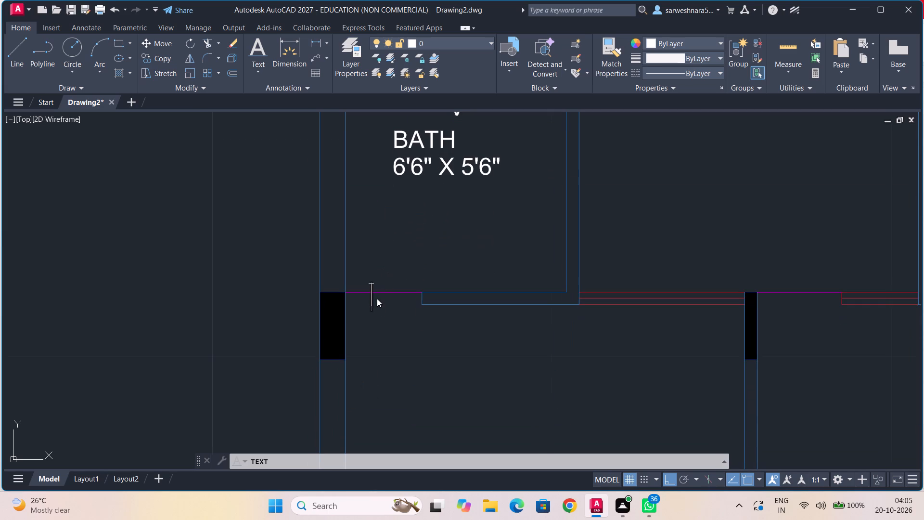
{"action": "left_click", "coordinate": [377, 306]}
{"action": "left_click", "coordinate": [375, 317]}
{"action": "key", "text": "d"}
{"action": "left_click", "coordinate": [645, 318]}
{"action": "key", "text": "w"}
Label the middle room between the two top rooms of the second plan with VERANDAH and 10'0" X 5'6" on two lines.
{"action": "scroll", "coordinate": [680, 185], "scroll_direction": "down", "scroll_amount": 1}
{"action": "middle_click_drag", "start_coordinate": [680, 198], "coordinate": [600, 270]}
{"action": "left_click", "coordinate": [565, 240]}
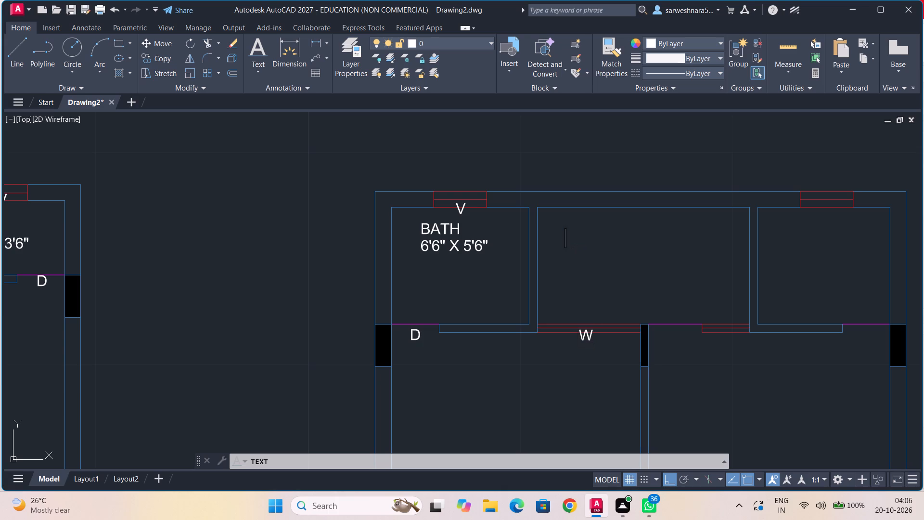
{"action": "key", "text": "v"}
{"action": "key", "text": "e"}
{"action": "type", "text": "RAN"}
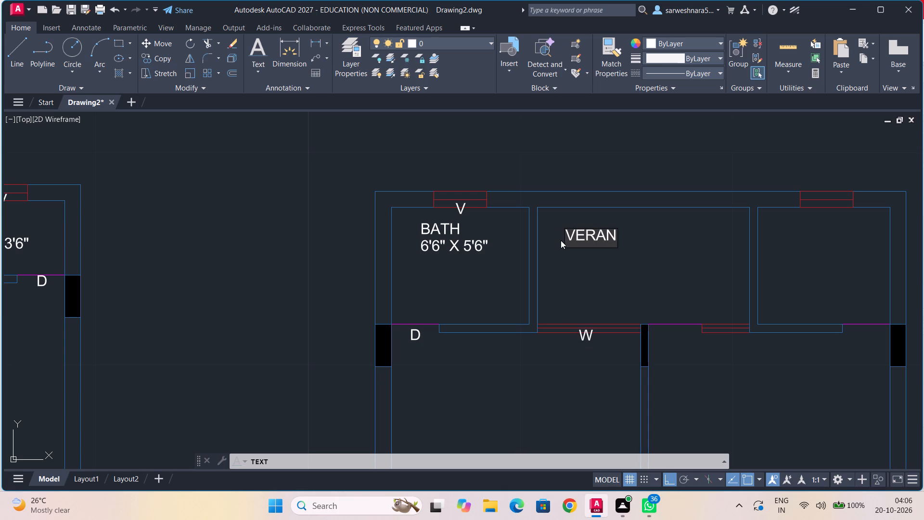
{"action": "scroll", "coordinate": [338, 207], "scroll_direction": "down", "scroll_amount": 2}
{"action": "middle_click", "coordinate": [334, 210]}
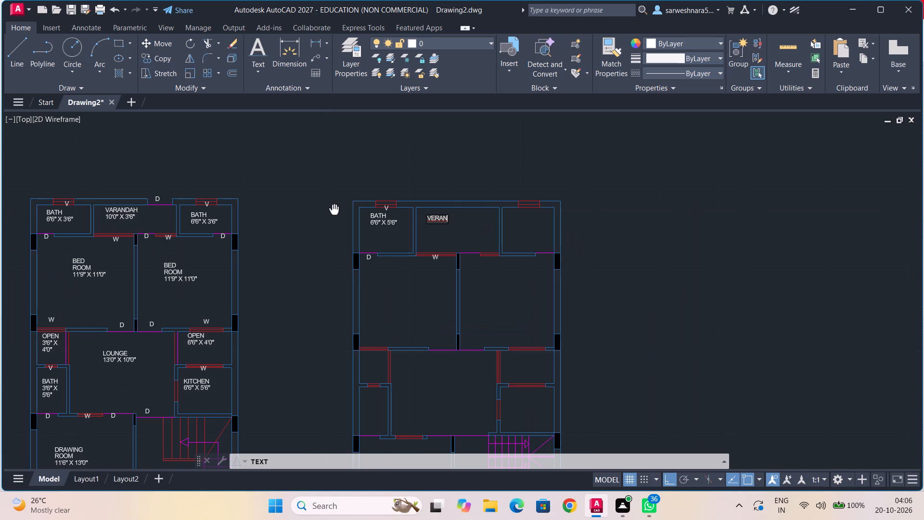
{"action": "scroll", "coordinate": [334, 210], "scroll_direction": "up", "scroll_amount": 2}
{"action": "scroll", "coordinate": [513, 236], "scroll_direction": "up", "scroll_amount": 1}
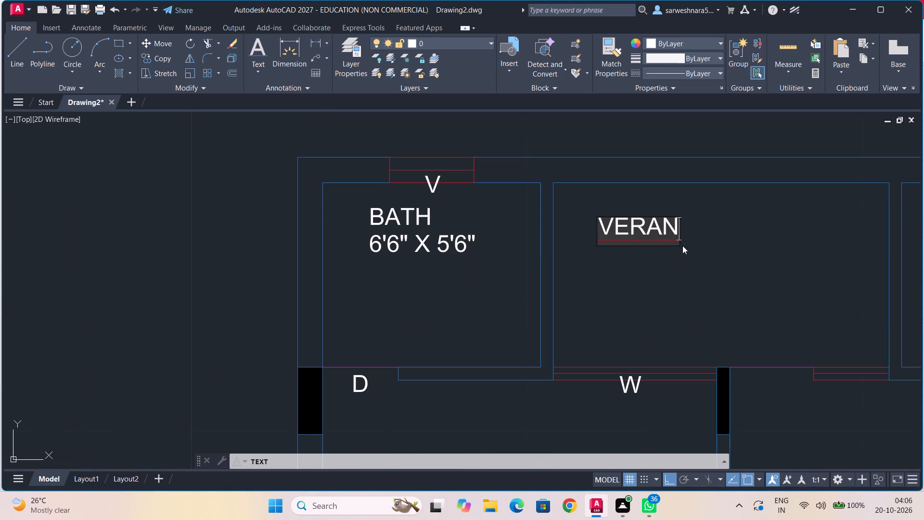
{"action": "type", "text": "DAH"}
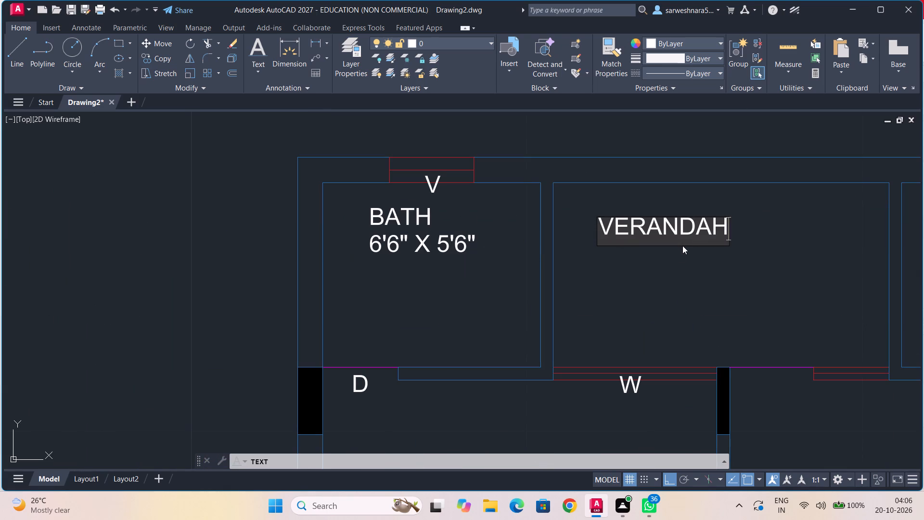
{"action": "key", "text": "Return"}
{"action": "type", "text": "10'"}
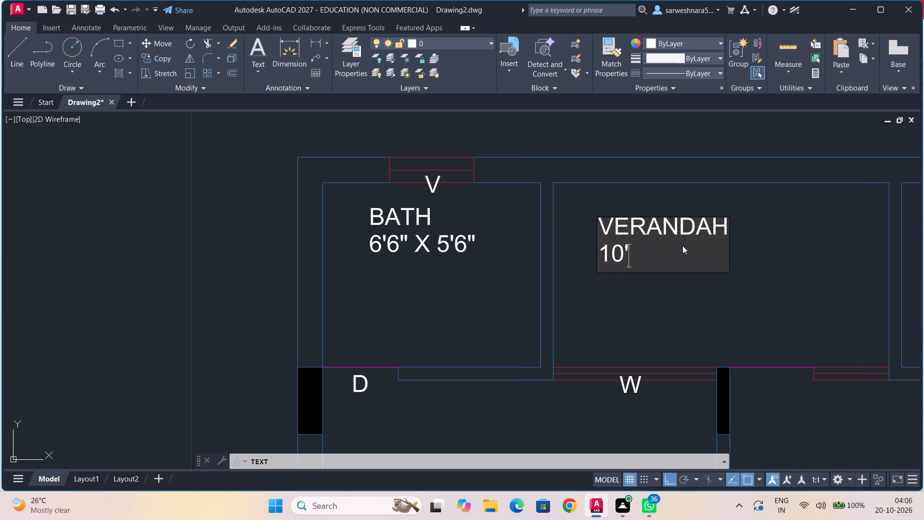
{"action": "type", "text": "0\" X"}
{"action": "key", "text": "space"}
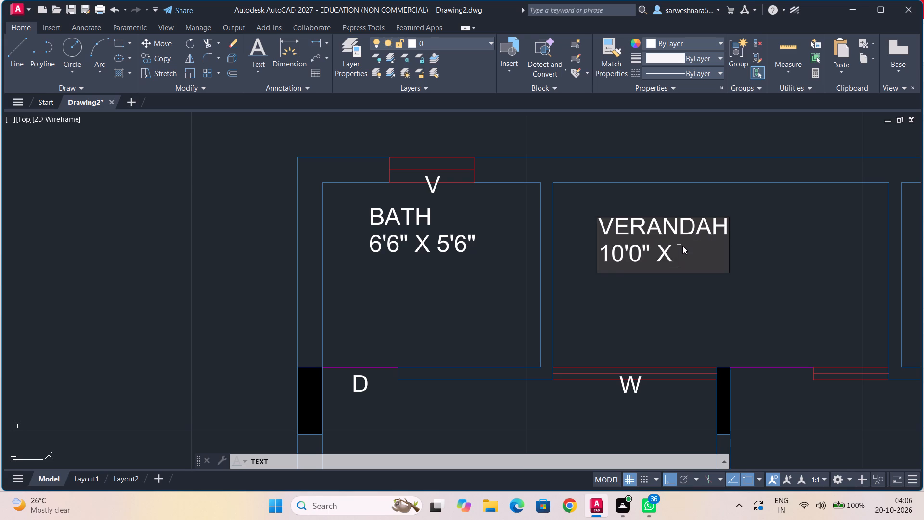
{"action": "type", "text": "5'6\""}
Mark the red ventilator in the top wall of the second plan's upper-right room with V.
{"action": "scroll", "coordinate": [783, 235], "scroll_direction": "down", "scroll_amount": 1}
{"action": "middle_click_drag", "start_coordinate": [787, 239], "coordinate": [712, 257]}
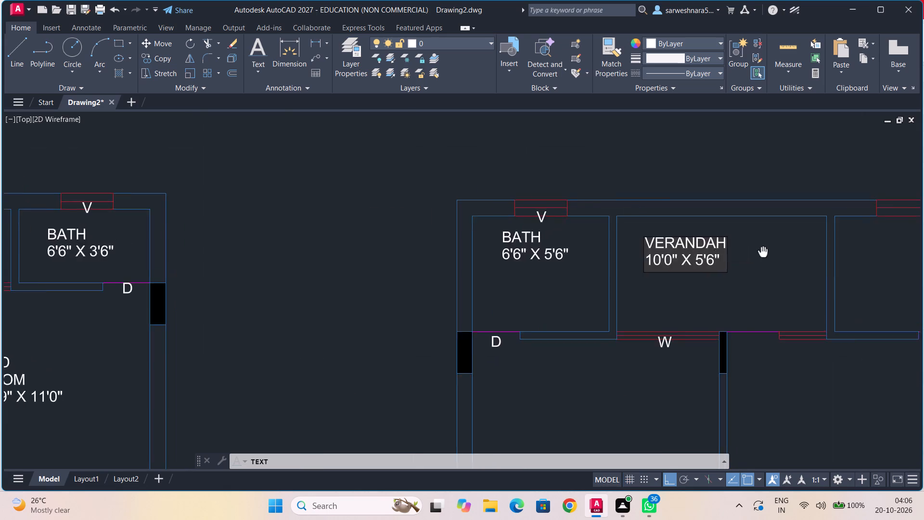
{"action": "middle_click_drag", "start_coordinate": [712, 257], "coordinate": [659, 269]}
{"action": "left_click", "coordinate": [793, 242]}
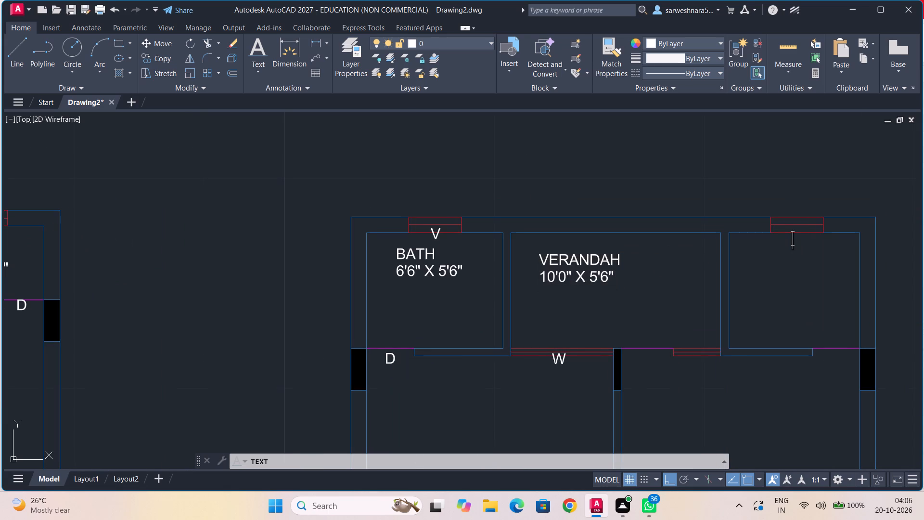
{"action": "key", "text": "v"}
Label the upper-right room with BATH and place 6'6" X 5'6" as a separate text below it.
{"action": "left_click", "coordinate": [738, 268]}
{"action": "type", "text": "BATH"}
{"action": "left_click", "coordinate": [747, 301]}
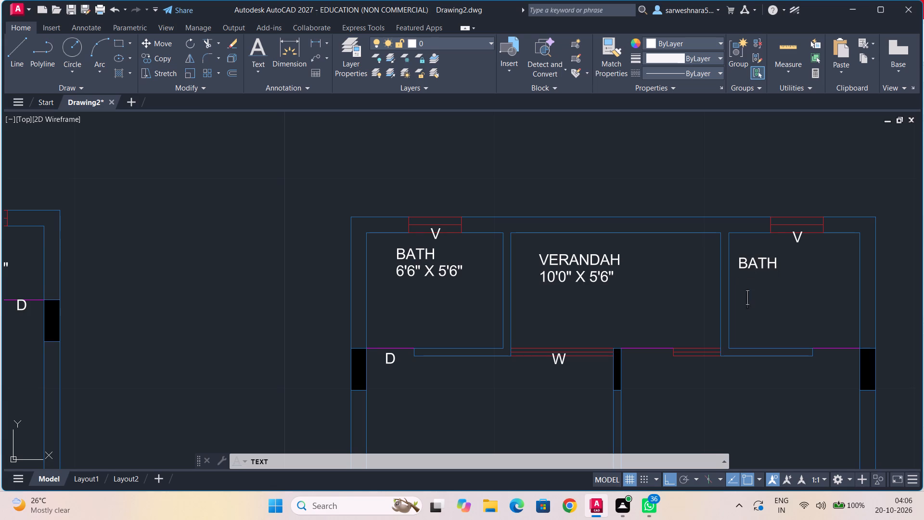
{"action": "type", "text": "6'"}
{"action": "type", "text": "6\" X"}
{"action": "key", "text": "space"}
{"action": "type", "text": "5'6\""}
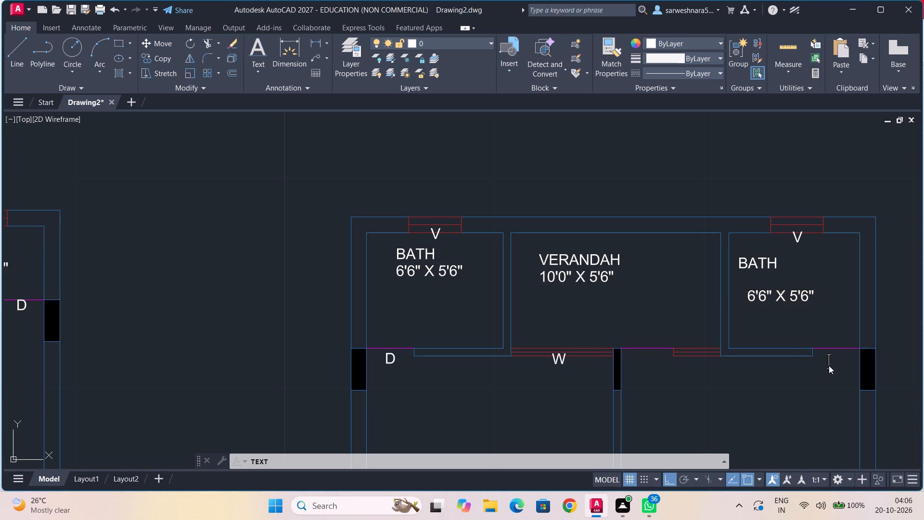
Mark the upper-right bath's magenta door with D, and the verandah's unmarked red window with W and adjoining magenta door with D.
{"action": "left_click", "coordinate": [829, 365]}
{"action": "key", "text": "d"}
{"action": "left_click", "coordinate": [696, 361]}
{"action": "key", "text": "w"}
{"action": "left_click", "coordinate": [638, 362]}
{"action": "key", "text": "d"}
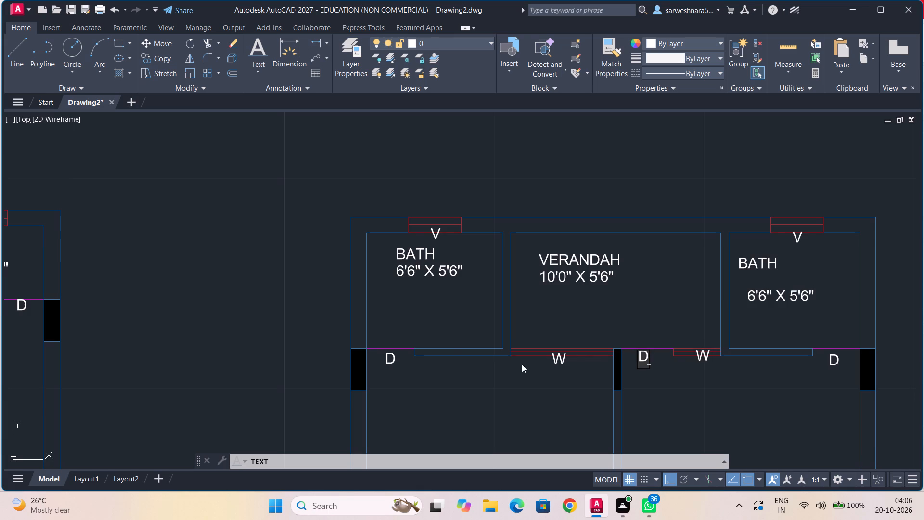
Label the large left room below the bath and verandah with BED, ROOM and 11'9" X 11'0" on three lines.
{"action": "scroll", "coordinate": [521, 364], "scroll_direction": "down", "scroll_amount": 1}
{"action": "middle_click_drag", "start_coordinate": [503, 372], "coordinate": [529, 238]}
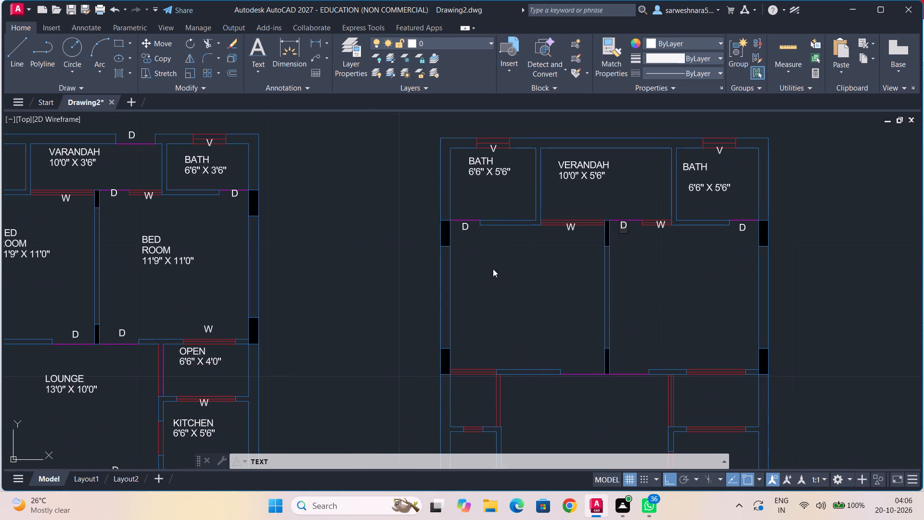
{"action": "left_click", "coordinate": [493, 268]}
{"action": "type", "text": "BED"}
{"action": "key", "text": "Return"}
{"action": "type", "text": "ROOM"}
{"action": "key", "text": "Return"}
{"action": "type", "text": "11'9"}
{"action": "type", "text": "' X"}
{"action": "key", "text": "space"}
{"action": "type", "text": "11'0\""}
{"action": "scroll", "coordinate": [493, 268], "scroll_direction": "up", "scroll_amount": 1}
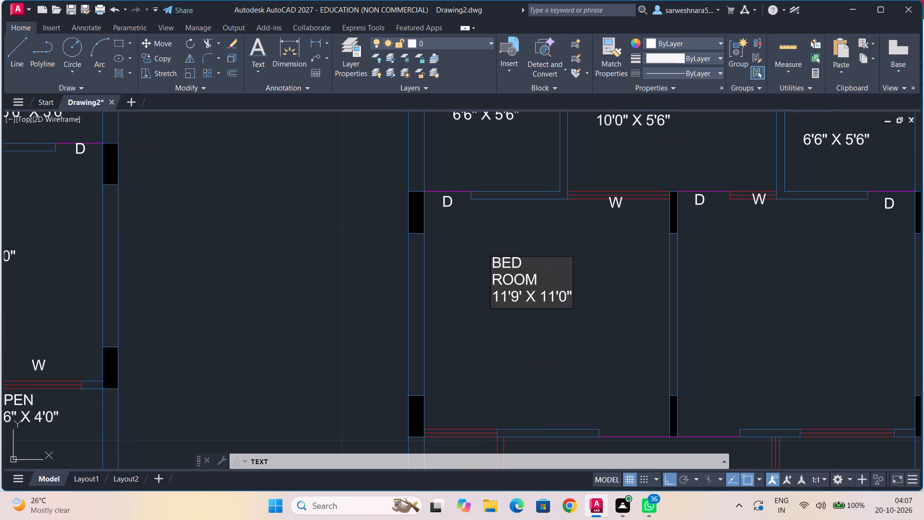
{"action": "key", "text": "Left"}
{"action": "key", "text": "Left"}
{"action": "key", "text": "Left"}
{"action": "key", "text": "Left"}
{"action": "key", "text": "Left"}
{"action": "key", "text": "Left"}
{"action": "key", "text": "Left"}
{"action": "key", "text": "Left"}
{"action": "key", "text": "BackSpace"}
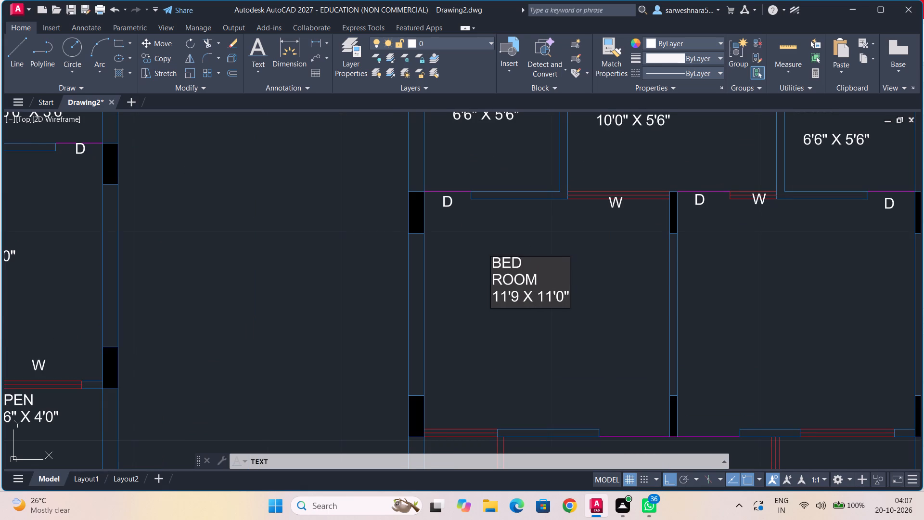
{"action": "key", "text": "shift+quotedbl"}
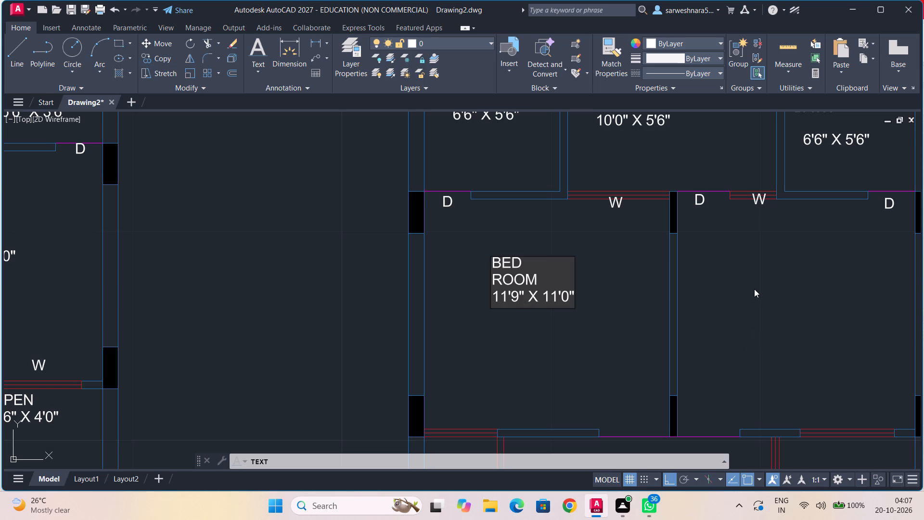
Label the adjacent large right room with BED, ROOM and 11'9" X 11'0" on three lines.
{"action": "middle_click_drag", "start_coordinate": [773, 268], "coordinate": [714, 262]}
{"action": "left_click", "coordinate": [702, 256]}
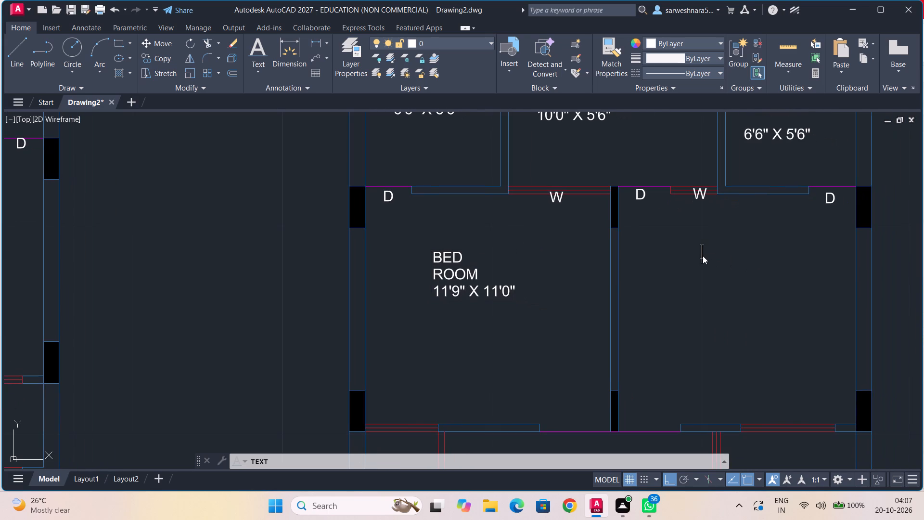
{"action": "type", "text": "BED"}
{"action": "key", "text": "Return"}
{"action": "type", "text": "ROOM"}
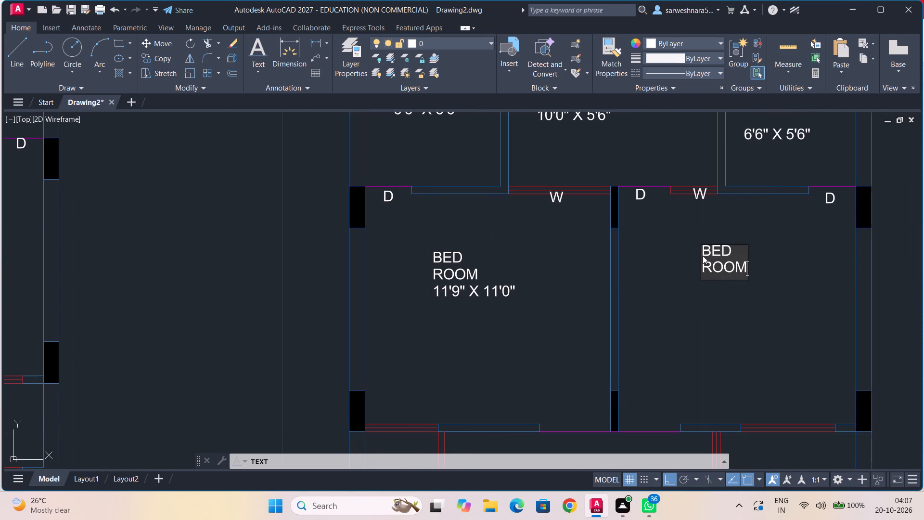
{"action": "key", "text": "Return"}
{"action": "type", "text": "11'9\""}
{"action": "key", "text": "space"}
{"action": "type", "text": "X"}
{"action": "key", "text": "space"}
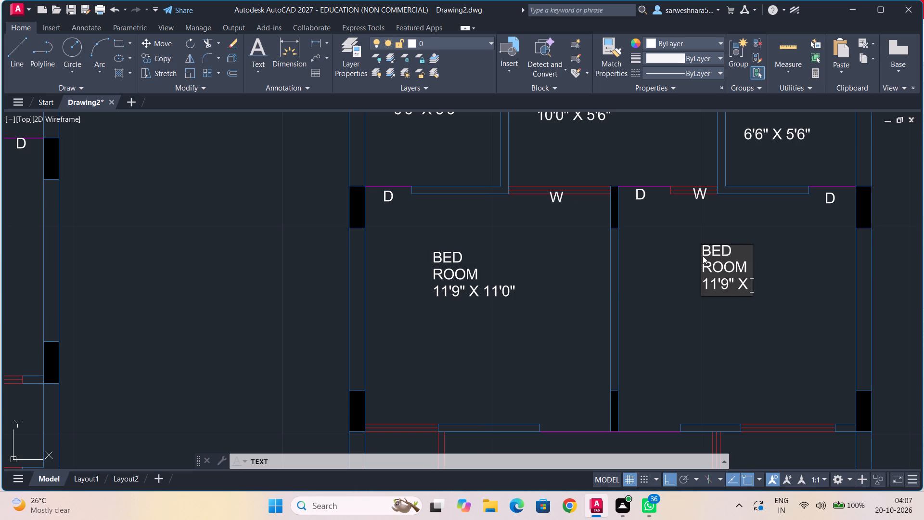
{"action": "type", "text": "11'0\""}
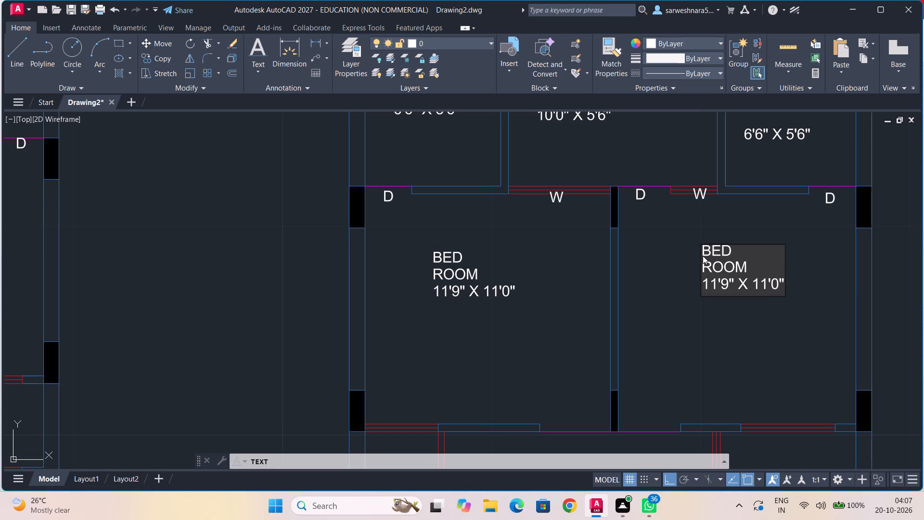
Mark the left bedroom's lower wall with W above the red window and D above the magenta door.
{"action": "scroll", "coordinate": [712, 281], "scroll_direction": "down", "scroll_amount": 1}
{"action": "scroll", "coordinate": [711, 281], "scroll_direction": "up", "scroll_amount": 1}
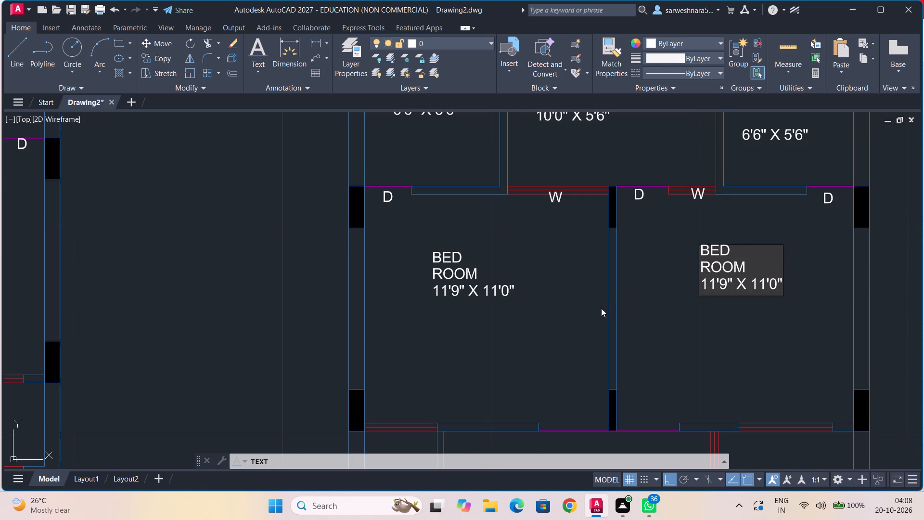
{"action": "middle_click_drag", "start_coordinate": [523, 348], "coordinate": [558, 240]}
{"action": "left_click", "coordinate": [433, 300]}
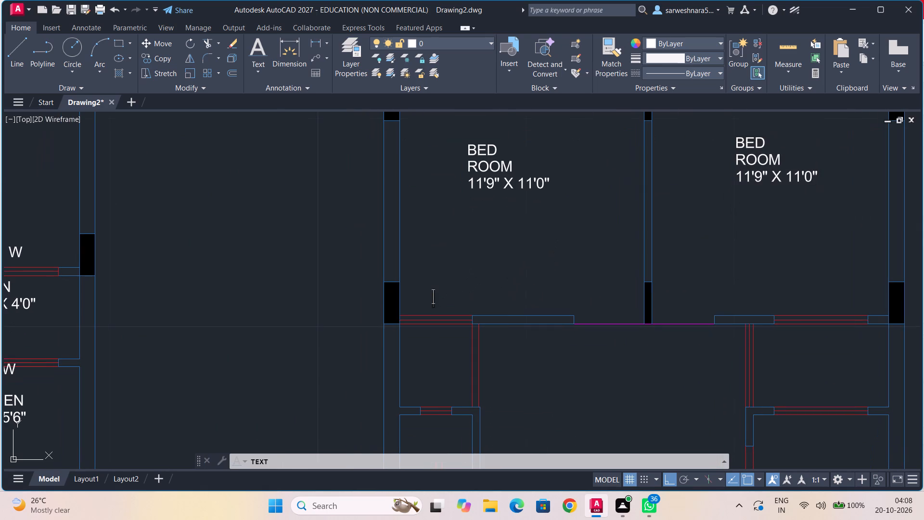
{"action": "key", "text": "w"}
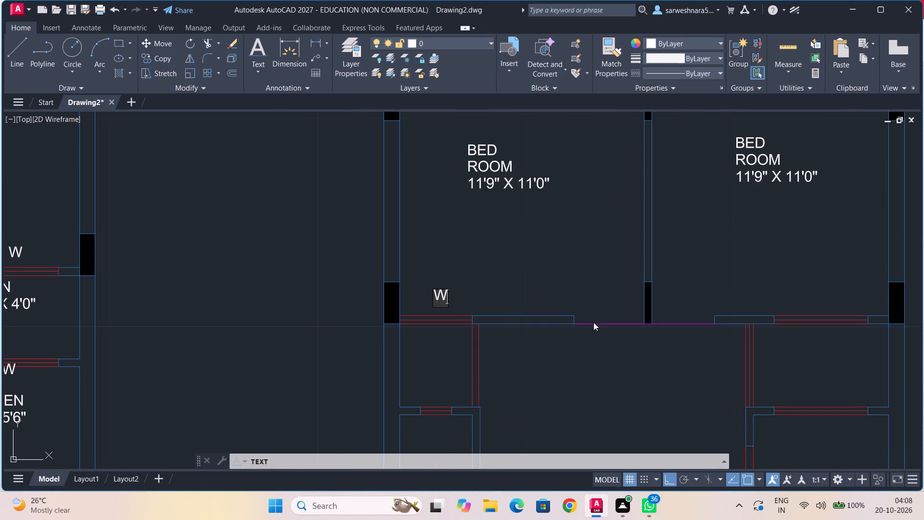
{"action": "left_click", "coordinate": [595, 318]}
{"action": "key", "text": "d"}
Label the small space below the left bedroom's window with OPEN, TO and SKY on three lines.
{"action": "left_click", "coordinate": [413, 340]}
{"action": "type", "text": "OPEN"}
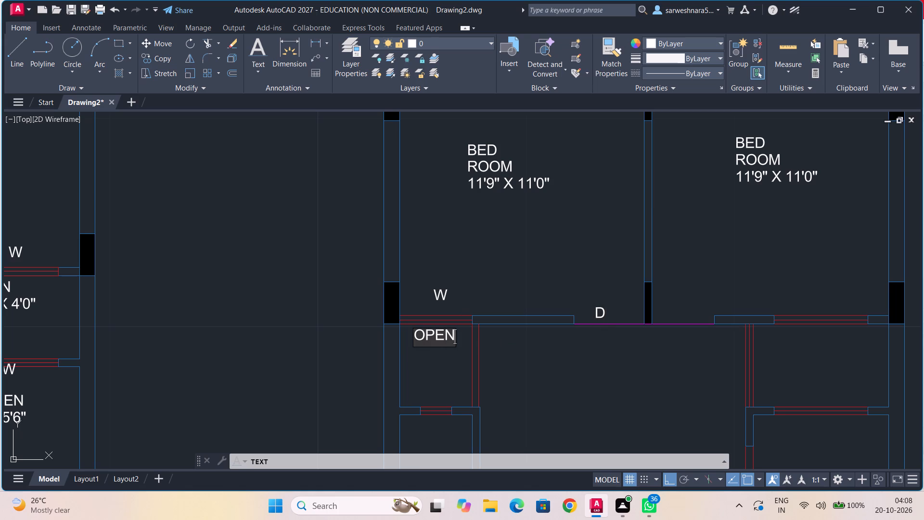
{"action": "key", "text": "Return"}
{"action": "type", "text": "TO"}
{"action": "key", "text": "Return"}
{"action": "type", "text": "SKU"}
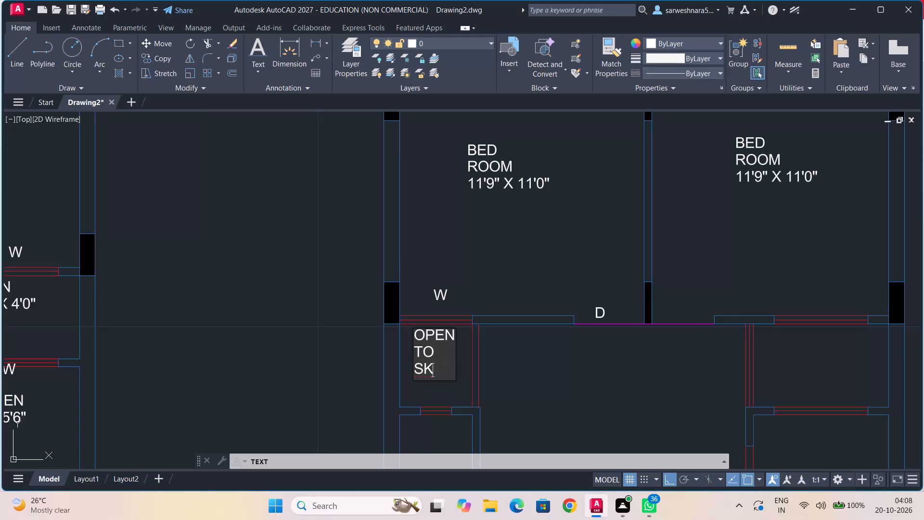
{"action": "key", "text": "BackSpace"}
{"action": "key", "text": "y"}
Mark the open-to-sky space's red side window with W and the small red opening below it with V.
{"action": "left_click", "coordinate": [478, 366]}
{"action": "left_click", "coordinate": [482, 369]}
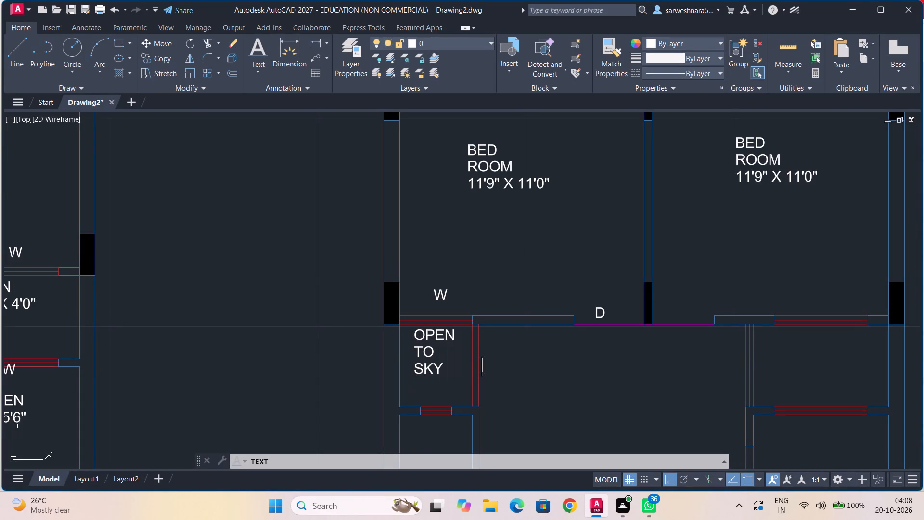
{"action": "key", "text": "w"}
{"action": "left_click", "coordinate": [429, 420]}
{"action": "key", "text": "v"}
Label the narrow room below the open-to-sky space with BATH, 3'6" X and 5'6" on three lines.
{"action": "scroll", "coordinate": [510, 375], "scroll_direction": "down", "scroll_amount": 1}
{"action": "middle_click_drag", "start_coordinate": [510, 375], "coordinate": [492, 262]}
{"action": "scroll", "coordinate": [449, 312], "scroll_direction": "up", "scroll_amount": 1}
{"action": "left_click", "coordinate": [426, 301]}
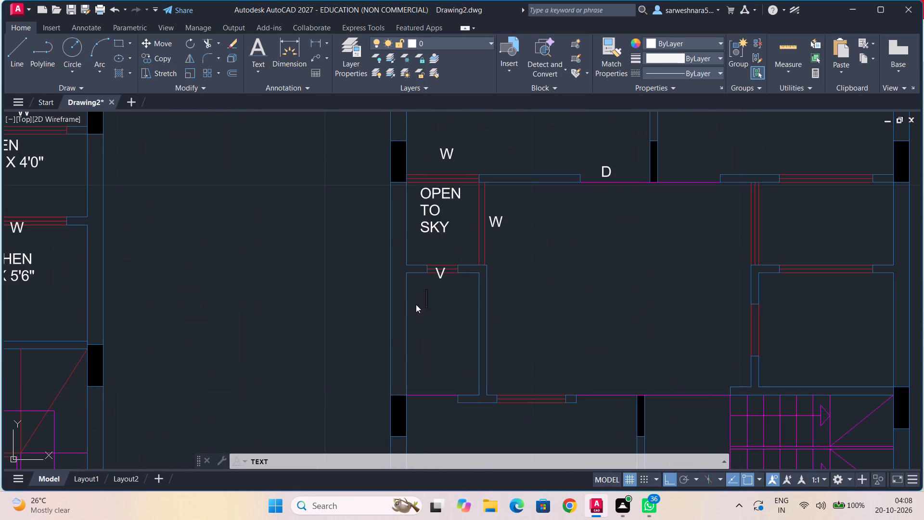
{"action": "left_click", "coordinate": [416, 304]}
{"action": "type", "text": "BATH"}
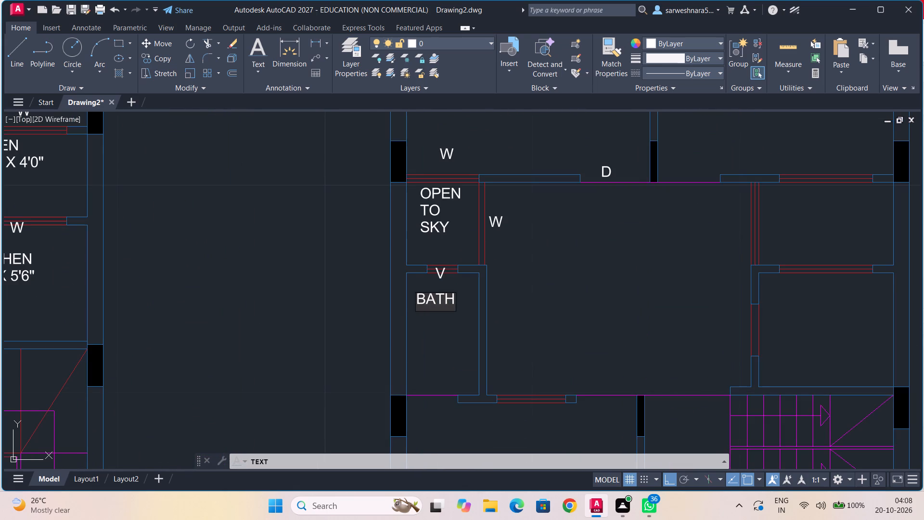
{"action": "key", "text": "Return"}
{"action": "key", "text": "3"}
{"action": "type", "text": "'6\" X"}
{"action": "key", "text": "space"}
{"action": "key", "text": "Return"}
{"action": "type", "text": "5'6\""}
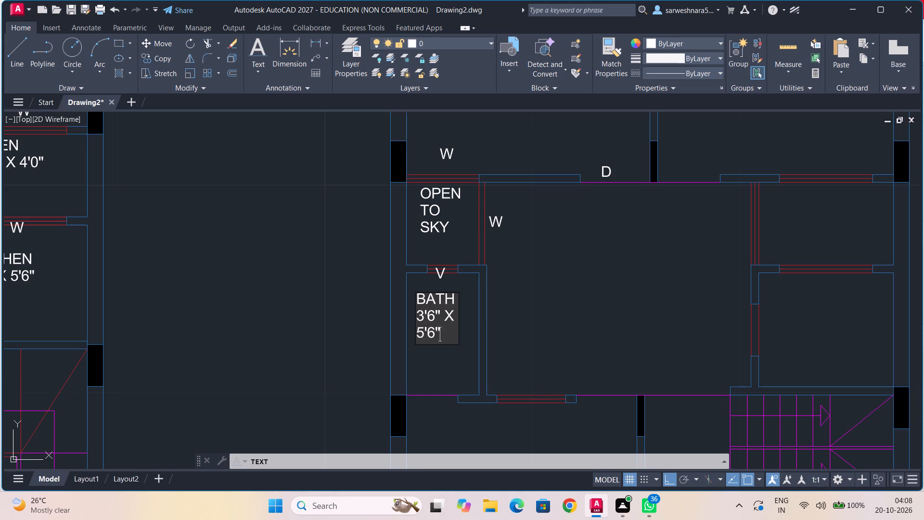
Mark the wall below the 3'6" X 5'6" bath with D at its door, W at the red window and D at the next magenta door.
{"action": "middle_click_drag", "start_coordinate": [433, 361], "coordinate": [431, 272]}
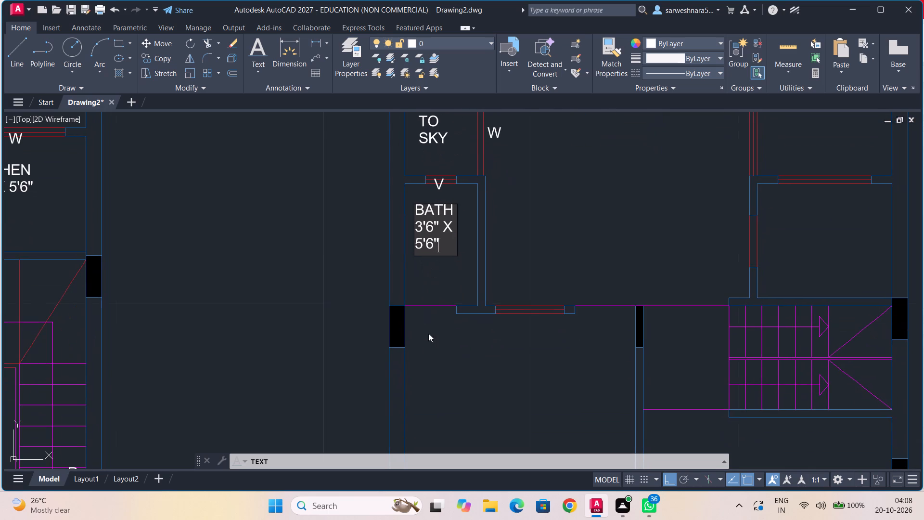
{"action": "left_click", "coordinate": [423, 317]}
{"action": "key", "text": "d"}
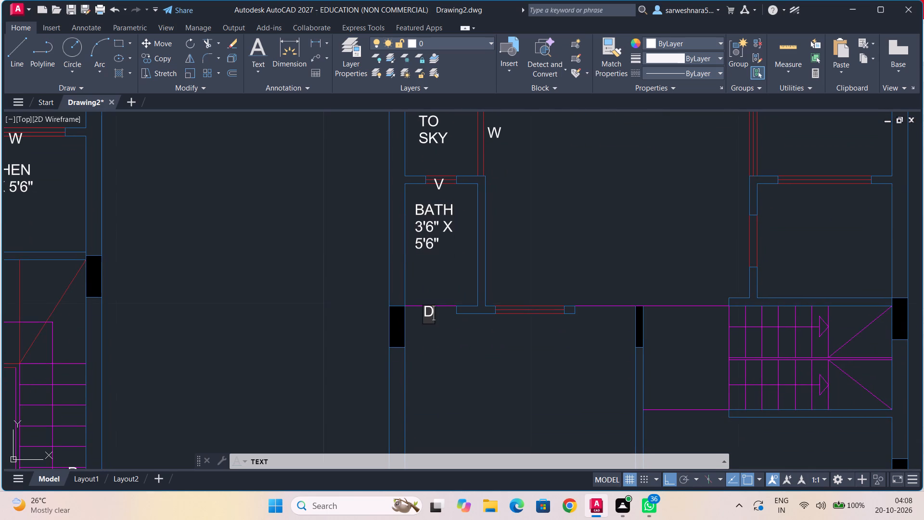
{"action": "left_click", "coordinate": [522, 318]}
{"action": "key", "text": "w"}
{"action": "left_click", "coordinate": [599, 311]}
{"action": "key", "text": "d"}
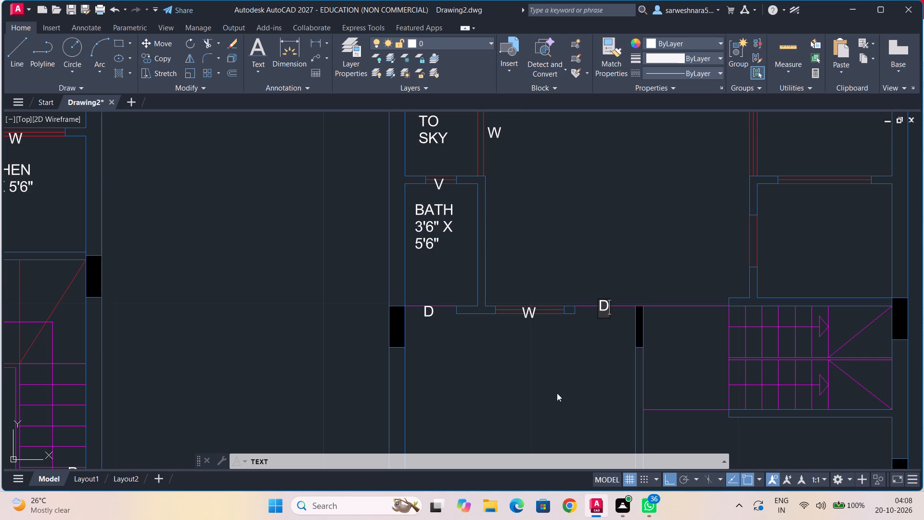
Label the large room below that wall with BED, ROOM and 11'6" X 13'0" on three lines.
{"action": "middle_click_drag", "start_coordinate": [520, 400], "coordinate": [524, 250]}
{"action": "scroll", "coordinate": [514, 315], "scroll_direction": "down", "scroll_amount": 1}
{"action": "left_click", "coordinate": [462, 238]}
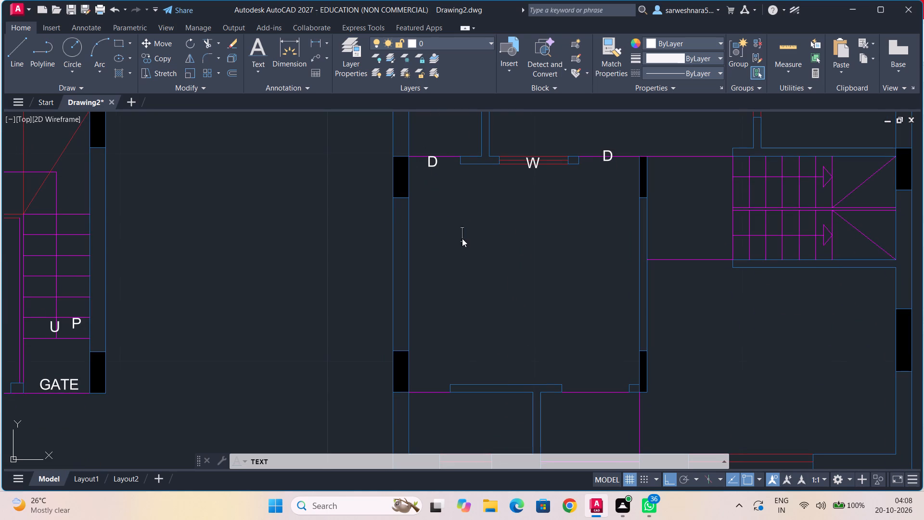
{"action": "type", "text": "BED"}
{"action": "key", "text": "Return"}
{"action": "type", "text": "ROOM"}
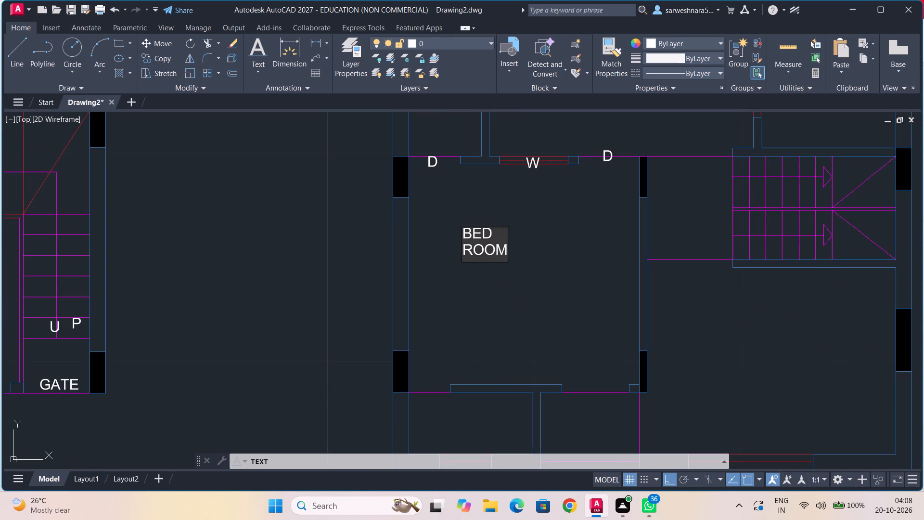
{"action": "key", "text": "Return"}
{"action": "type", "text": "11'6\" X"}
{"action": "key", "text": "space"}
{"action": "type", "text": "13'0\""}
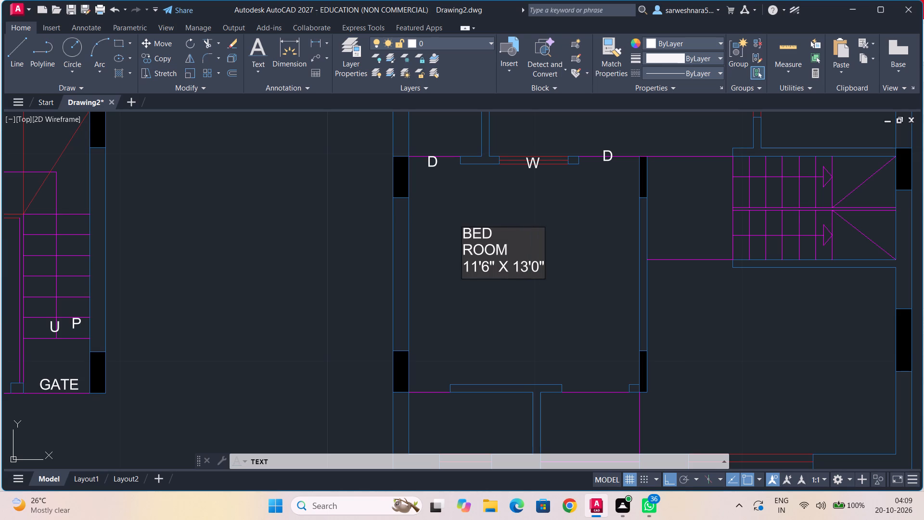
Mark both magenta doors in the lower wall of the 11'6" X 13'0" bedroom with D.
{"action": "left_click", "coordinate": [422, 377]}
{"action": "key", "text": "d"}
{"action": "left_click", "coordinate": [588, 386]}
{"action": "key", "text": "d"}
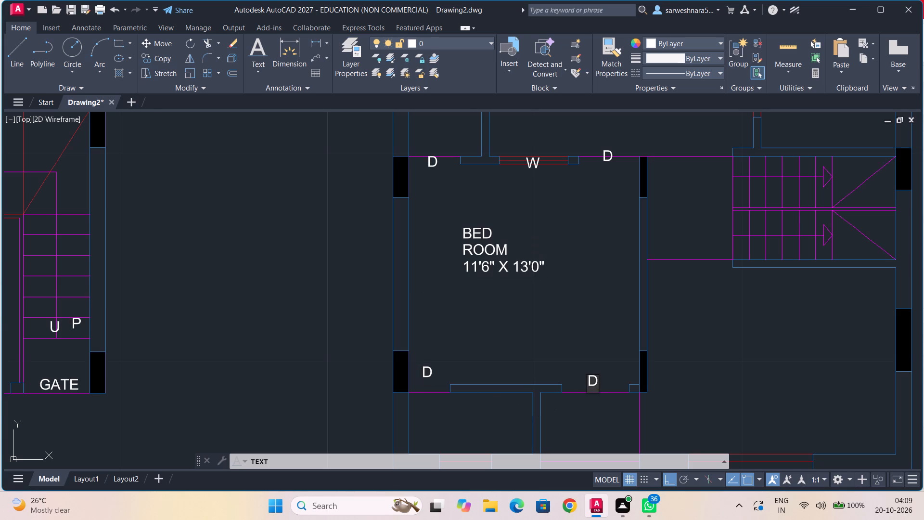
Label the small lower-left room below that bedroom with BATH and 6'0" X 3'0" on two lines.
{"action": "scroll", "coordinate": [498, 371], "scroll_direction": "down", "scroll_amount": 1}
{"action": "middle_click_drag", "start_coordinate": [498, 371], "coordinate": [516, 259]}
{"action": "scroll", "coordinate": [484, 299], "scroll_direction": "up", "scroll_amount": 2}
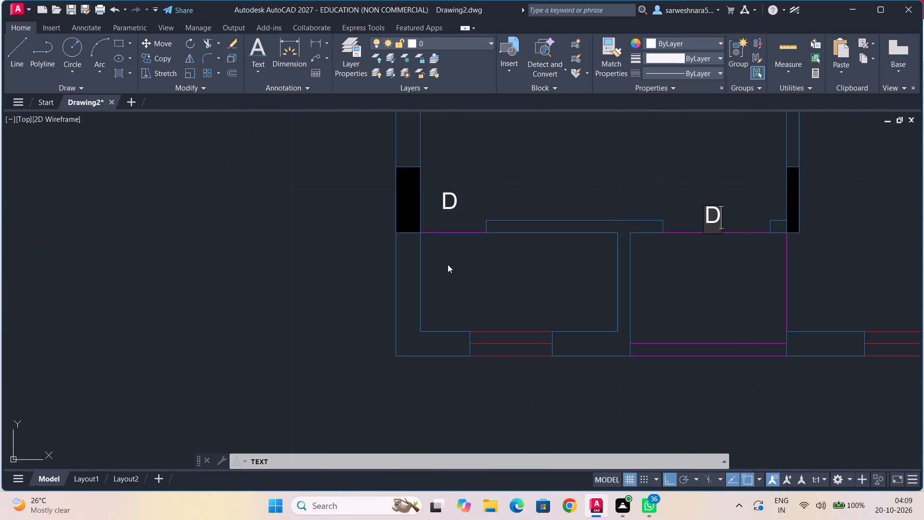
{"action": "left_click", "coordinate": [444, 258]}
{"action": "type", "text": "BATG"}
{"action": "key", "text": "BackSpace"}
{"action": "key", "text": "j"}
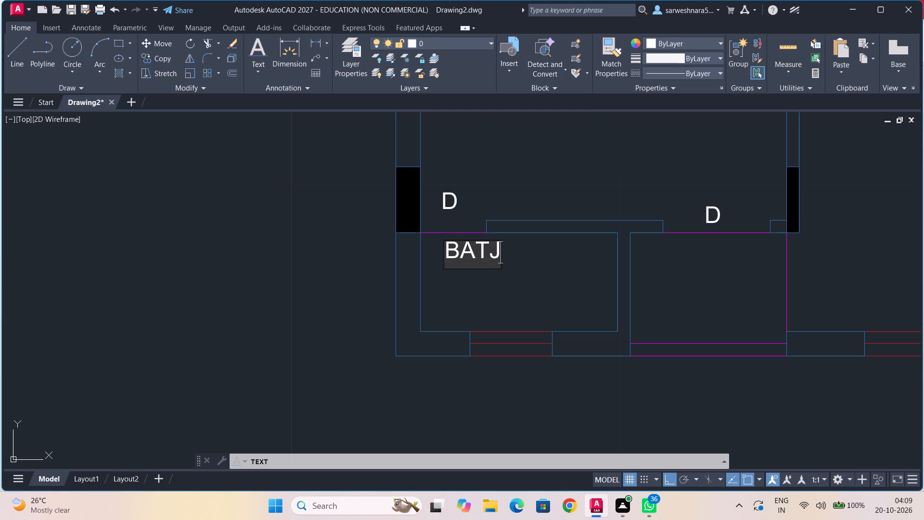
{"action": "key", "text": "BackSpace"}
{"action": "key", "text": "h"}
{"action": "key", "text": "Return"}
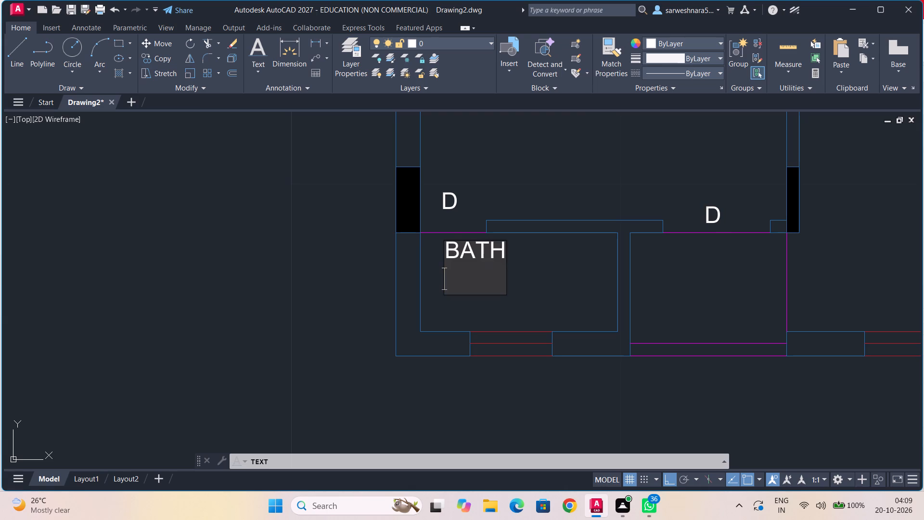
{"action": "type", "text": "6'0\" X"}
{"action": "key", "text": "space"}
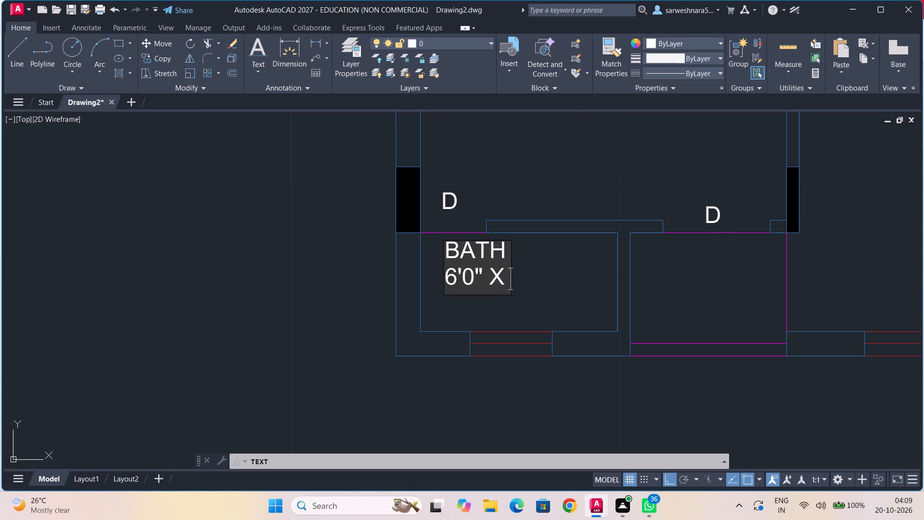
{"action": "type", "text": "3'0\""}
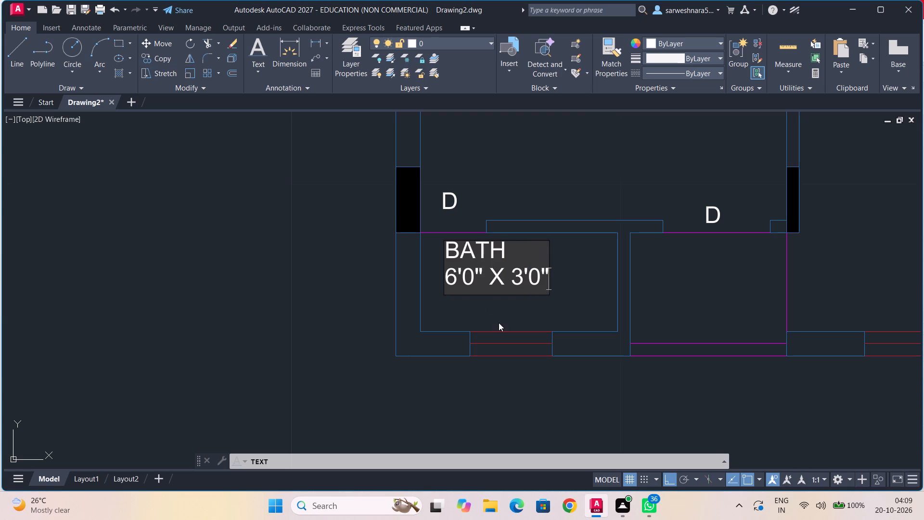
Mark the red ventilator in the lower wall of the 6'0" X 3'0" bath with V.
{"action": "left_click", "coordinate": [499, 323]}
{"action": "key", "text": "v"}
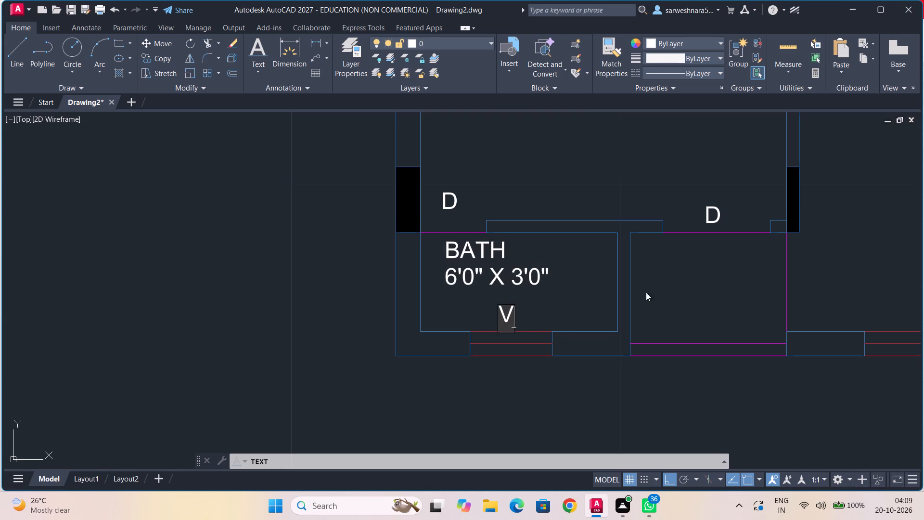
Label the small space beside the 6'0" X 3'0" bath with BAL and 3'6" on two lines.
{"action": "middle_click_drag", "start_coordinate": [688, 289], "coordinate": [606, 312]}
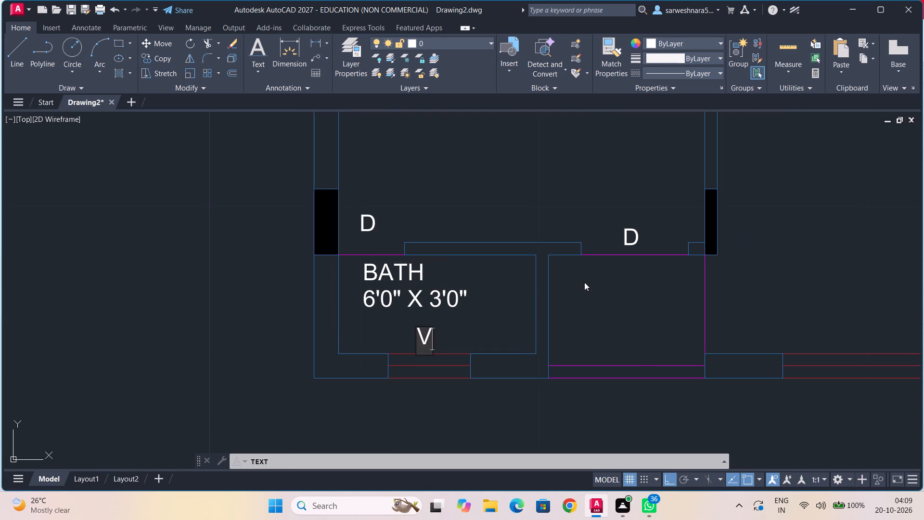
{"action": "left_click", "coordinate": [584, 282]}
{"action": "type", "text": "BAL"}
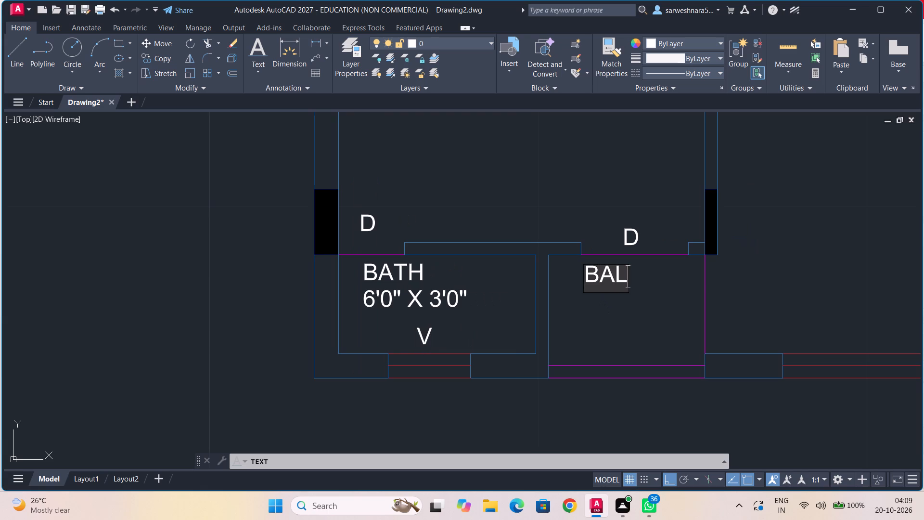
{"action": "key", "text": "Return"}
{"action": "type", "text": "3'6\""}
Mark the magenta door in the right side of the BAL space with D.
{"action": "left_click", "coordinate": [691, 298]}
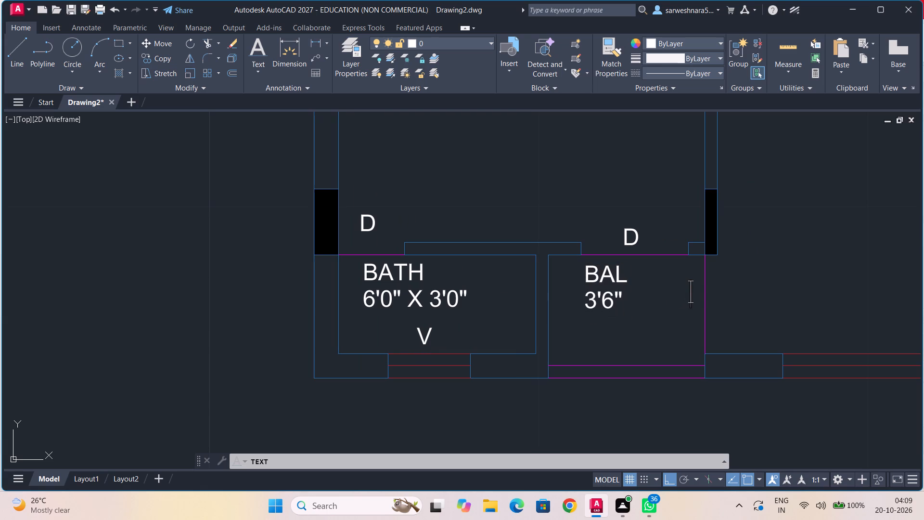
{"action": "key", "text": "d"}
Mark the red window in the lower wall of the large room right of the balcony with W.
{"action": "scroll", "coordinate": [658, 197], "scroll_direction": "down", "scroll_amount": 2}
{"action": "middle_click_drag", "start_coordinate": [742, 212], "coordinate": [553, 237]}
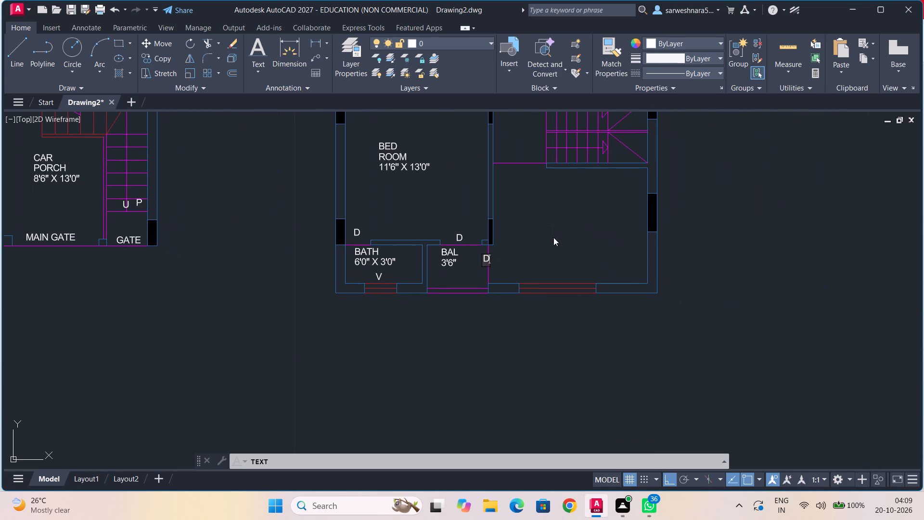
{"action": "scroll", "coordinate": [557, 281], "scroll_direction": "up", "scroll_amount": 2}
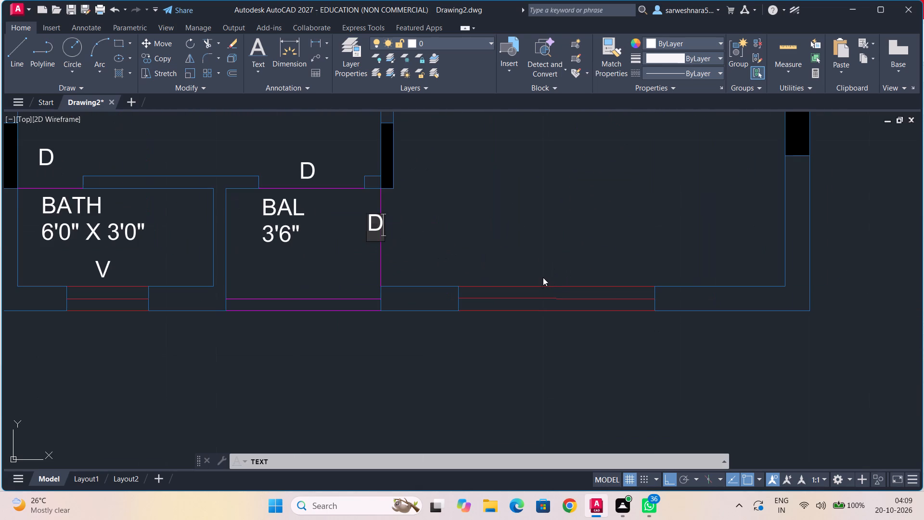
{"action": "left_click", "coordinate": [543, 277]}
{"action": "key", "text": "w"}
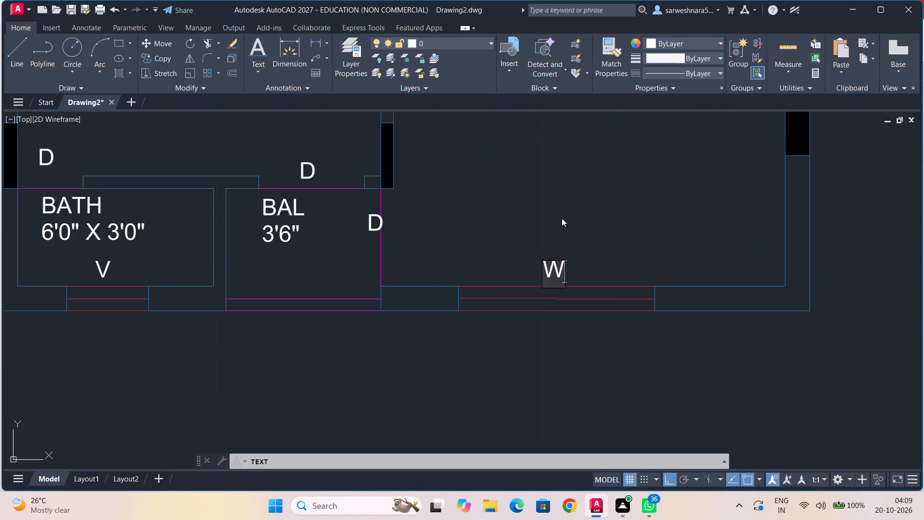
Label the large room below the staircase with BED, ROOM and 12'0" X 9'0" on three lines.
{"action": "scroll", "coordinate": [565, 205], "scroll_direction": "down", "scroll_amount": 1}
{"action": "middle_click_drag", "start_coordinate": [572, 195], "coordinate": [538, 345]}
{"action": "left_click", "coordinate": [516, 294]}
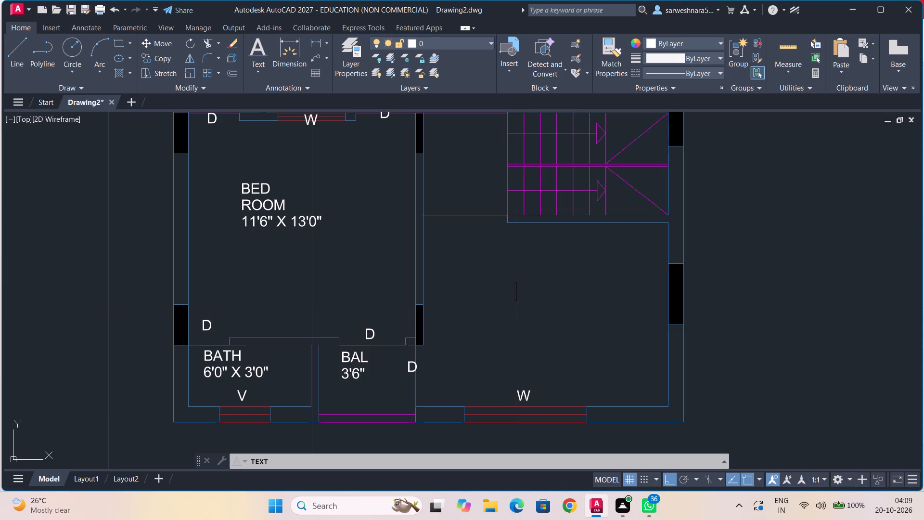
{"action": "type", "text": "BED"}
{"action": "key", "text": "Return"}
{"action": "type", "text": "ROOM"}
{"action": "key", "text": "Return"}
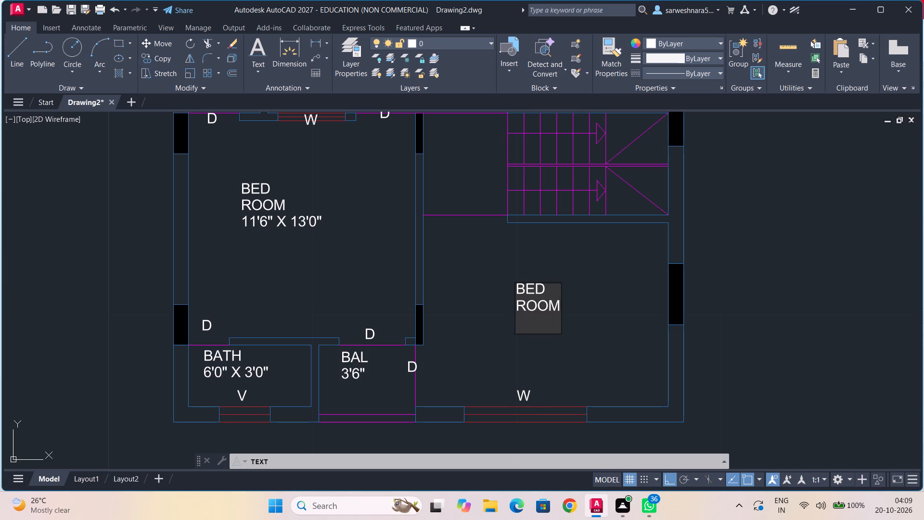
{"action": "type", "text": "12'0\" X"}
{"action": "key", "text": "space"}
{"action": "type", "text": "9'0\""}
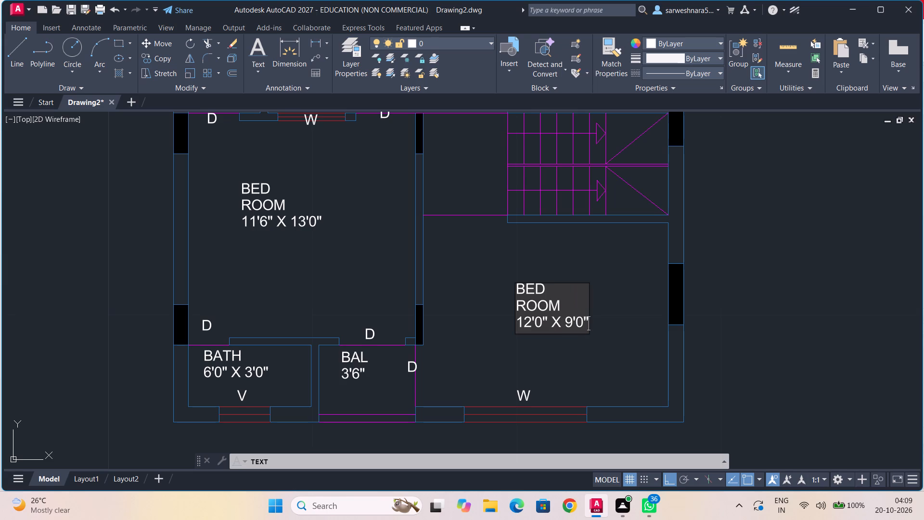
Mark the magenta door in the upper wall of the 12'0" X 9'0" bedroom with D.
{"action": "left_click", "coordinate": [463, 233]}
{"action": "key", "text": "d"}
Label the start of the lower stair flight with UP and the start of the upper flight with DN.
{"action": "middle_click_drag", "start_coordinate": [460, 148], "coordinate": [476, 236]}
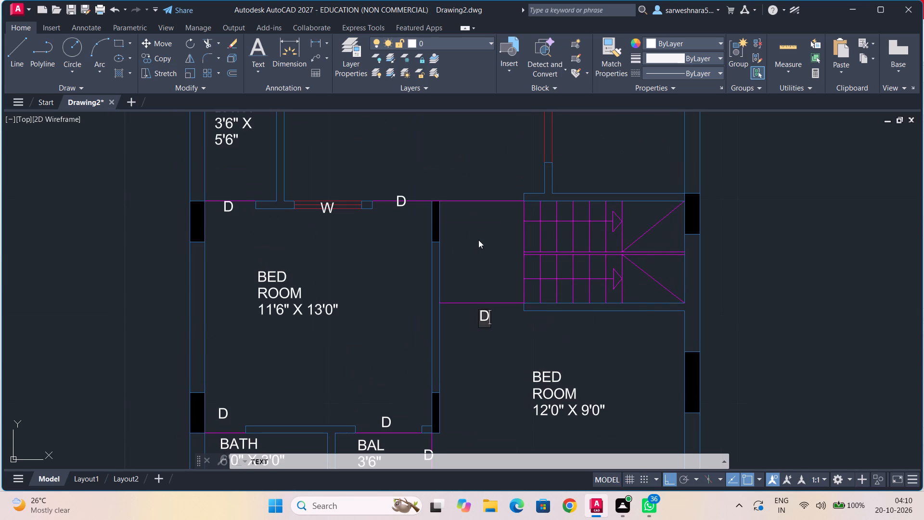
{"action": "scroll", "coordinate": [526, 275], "scroll_direction": "up", "scroll_amount": 2}
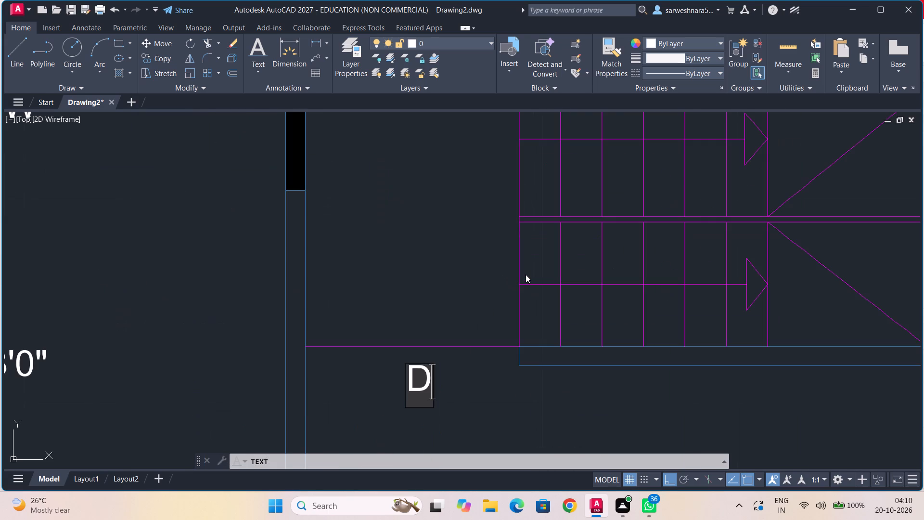
{"action": "left_click", "coordinate": [523, 273]}
{"action": "type", "text": "UP"}
{"action": "middle_click_drag", "start_coordinate": [576, 174], "coordinate": [585, 265]}
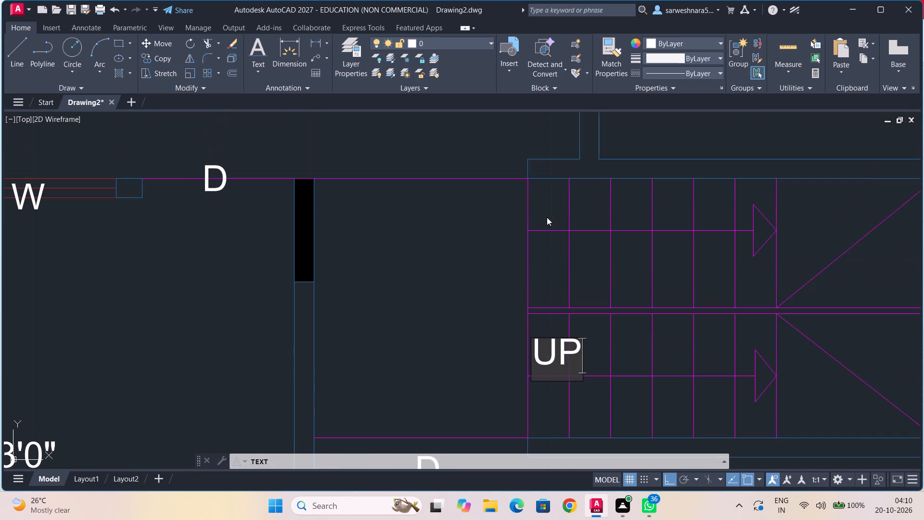
{"action": "left_click", "coordinate": [530, 215]}
{"action": "type", "text": "DN"}
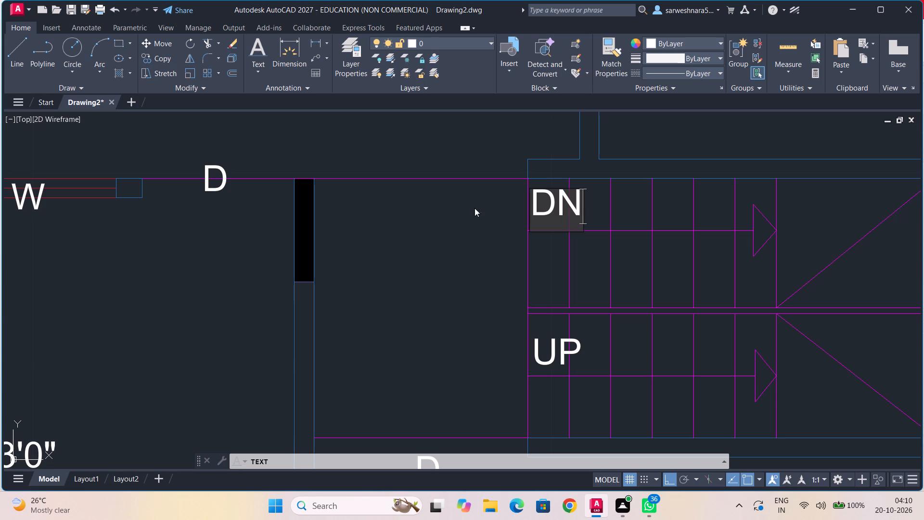
Label the landing left of the stair flights with ST: CASE, 12'0" X and 7'0" on three lines.
{"action": "left_click", "coordinate": [329, 264]}
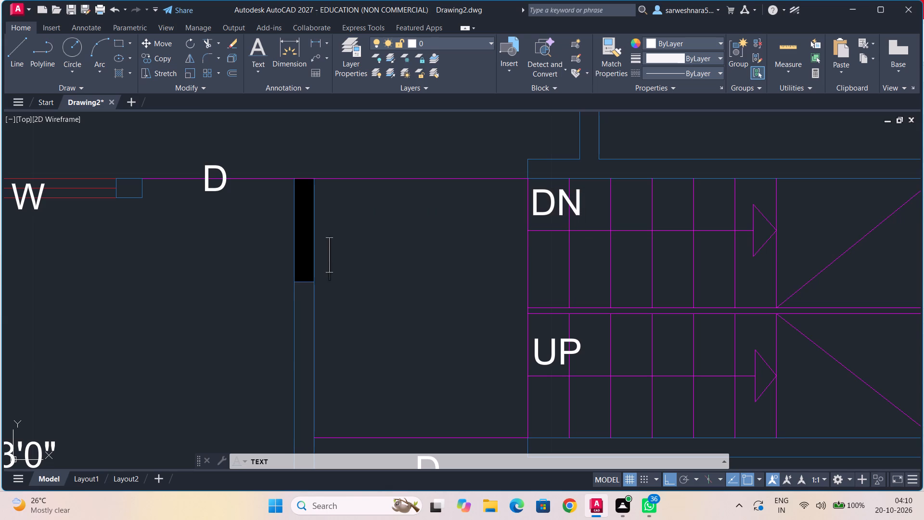
{"action": "type", "text": "ST"}
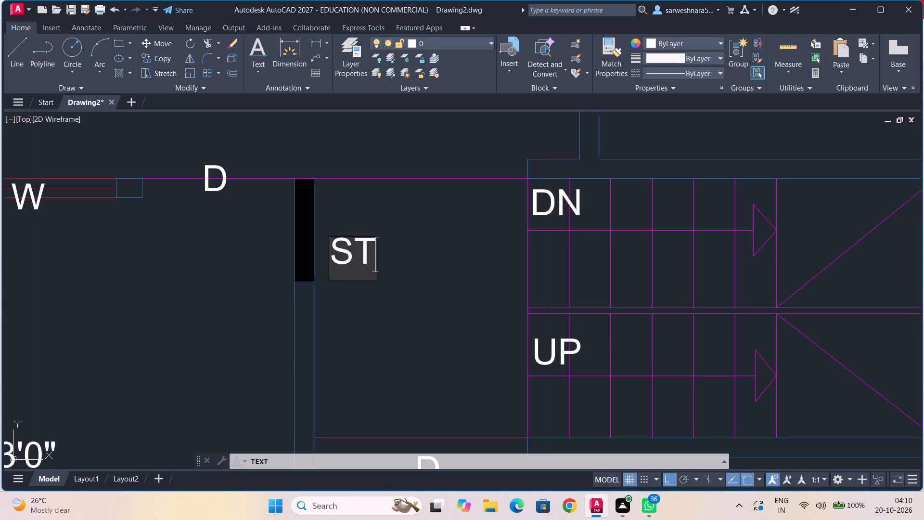
{"action": "key", "text": "shift+colon"}
{"action": "key", "text": "space"}
{"action": "type", "text": "CASE"}
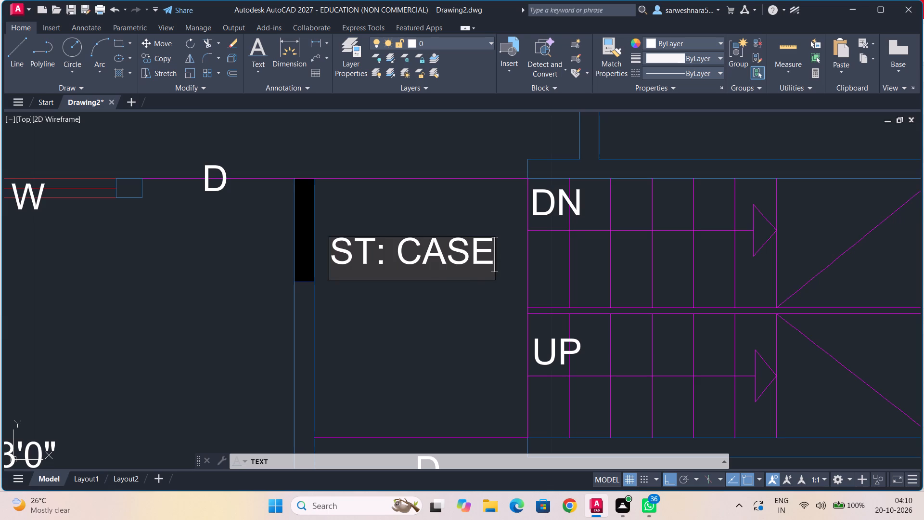
{"action": "key", "text": "Return"}
{"action": "type", "text": "12'"}
{"action": "type", "text": "0\" X"}
{"action": "key", "text": "space"}
{"action": "key", "text": "Return"}
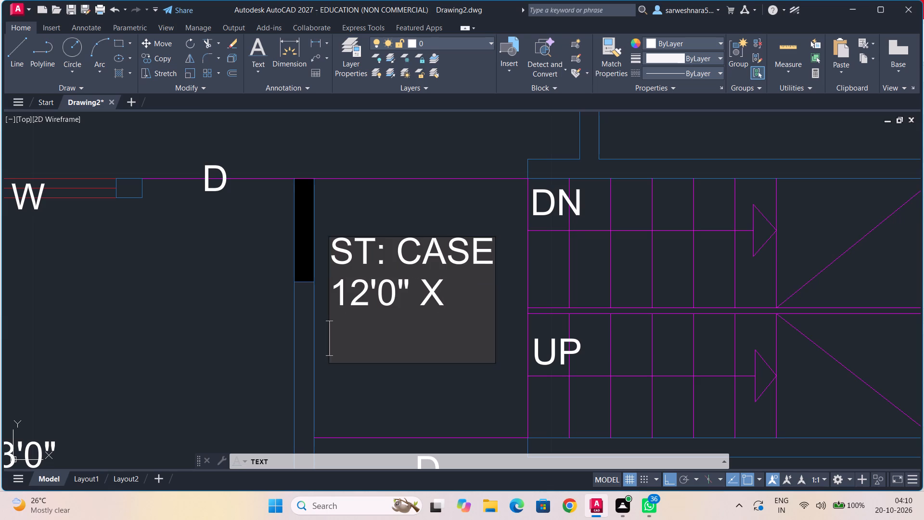
{"action": "type", "text": "7'0\""}
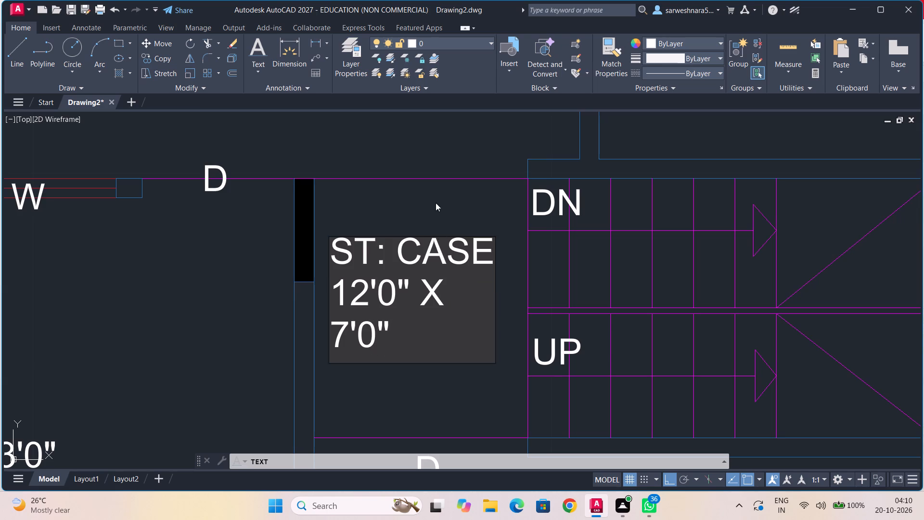
Mark the magenta door opening above the ST: CASE label with D.
{"action": "scroll", "coordinate": [440, 163], "scroll_direction": "down", "scroll_amount": 1}
{"action": "middle_click_drag", "start_coordinate": [440, 179], "coordinate": [442, 246]}
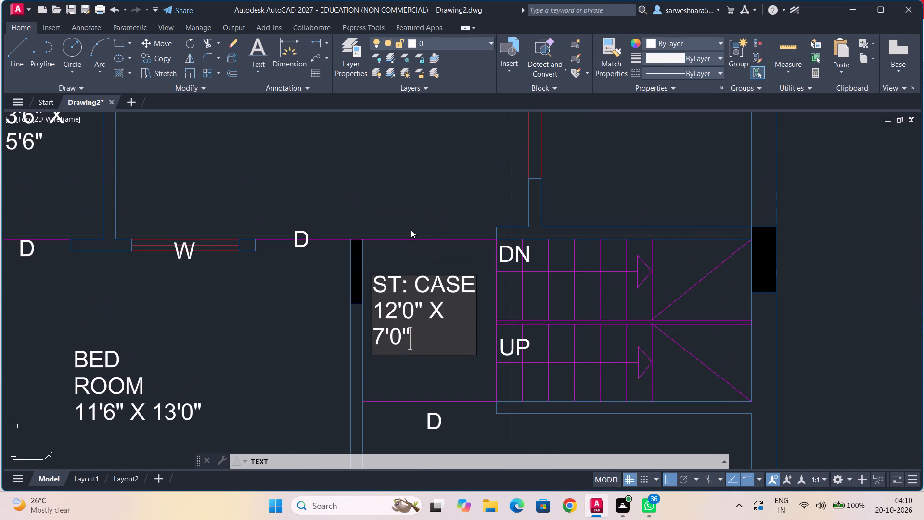
{"action": "left_click", "coordinate": [406, 227]}
{"action": "key", "text": "d"}
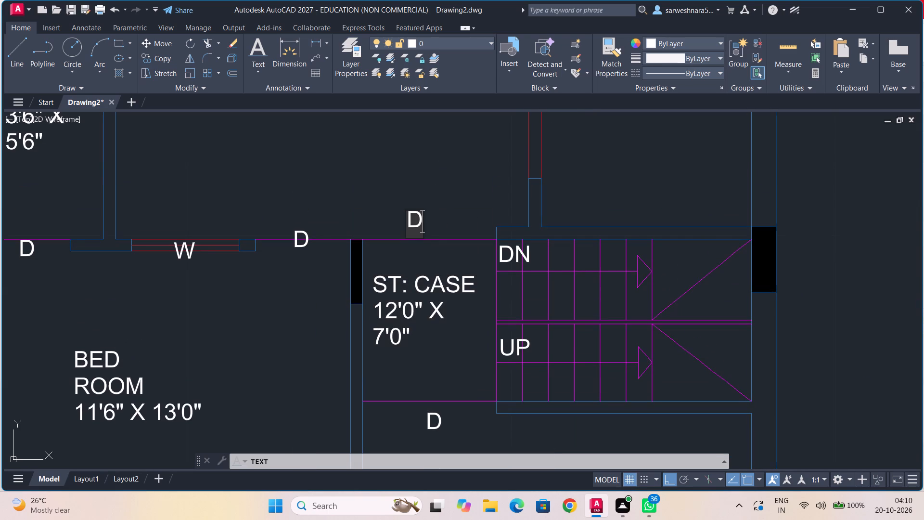
Mark the red window in the upper wall of the room directly above the staircase with W.
{"action": "scroll", "coordinate": [442, 180], "scroll_direction": "down", "scroll_amount": 2}
{"action": "middle_click_drag", "start_coordinate": [476, 172], "coordinate": [429, 247]}
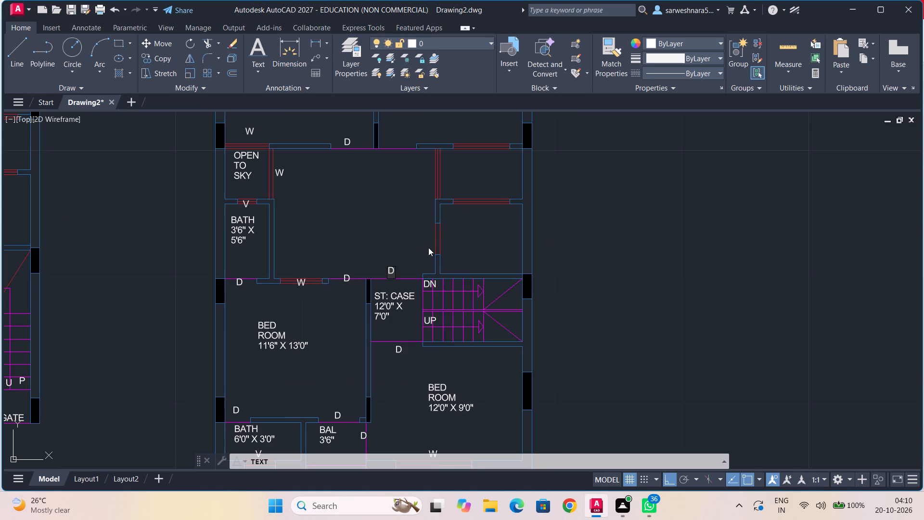
{"action": "scroll", "coordinate": [428, 247], "scroll_direction": "up", "scroll_amount": 2}
{"action": "left_click", "coordinate": [552, 147]}
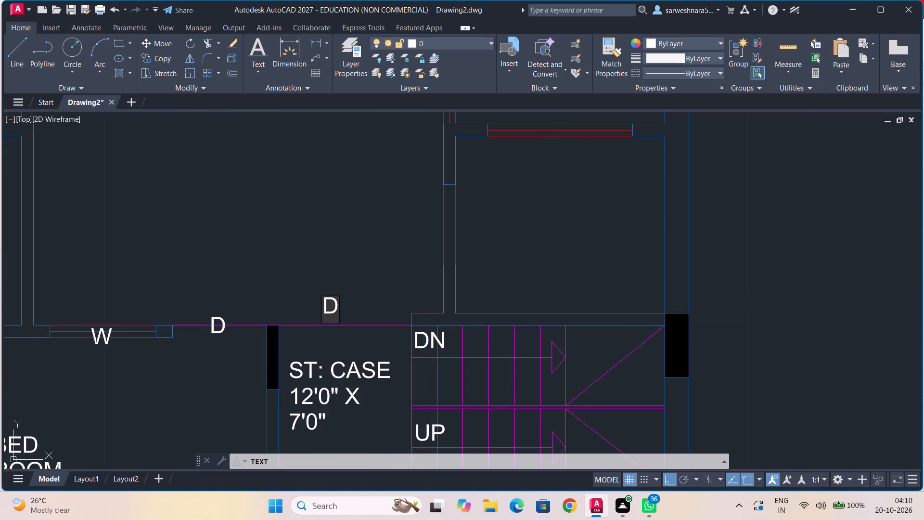
{"action": "key", "text": "w"}
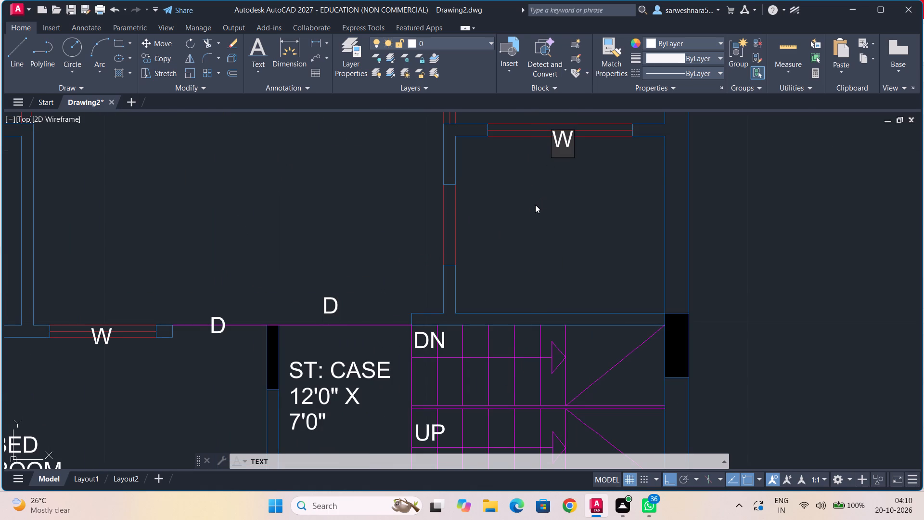
Label the room directly above the staircase with KITCHEN and 6'6" X 5'6" on two lines.
{"action": "left_click", "coordinate": [481, 203]}
{"action": "type", "text": "KITCHEN"}
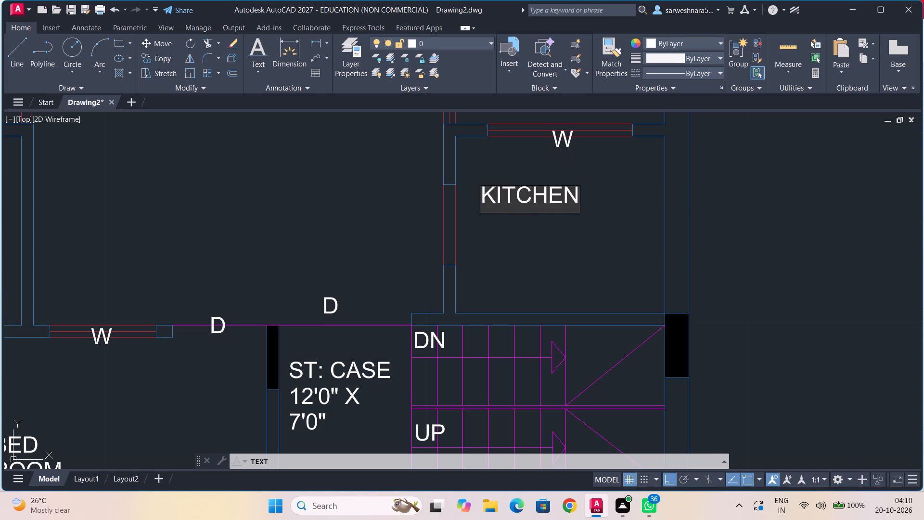
{"action": "key", "text": "Return"}
{"action": "type", "text": "6'6\" X"}
{"action": "key", "text": "space"}
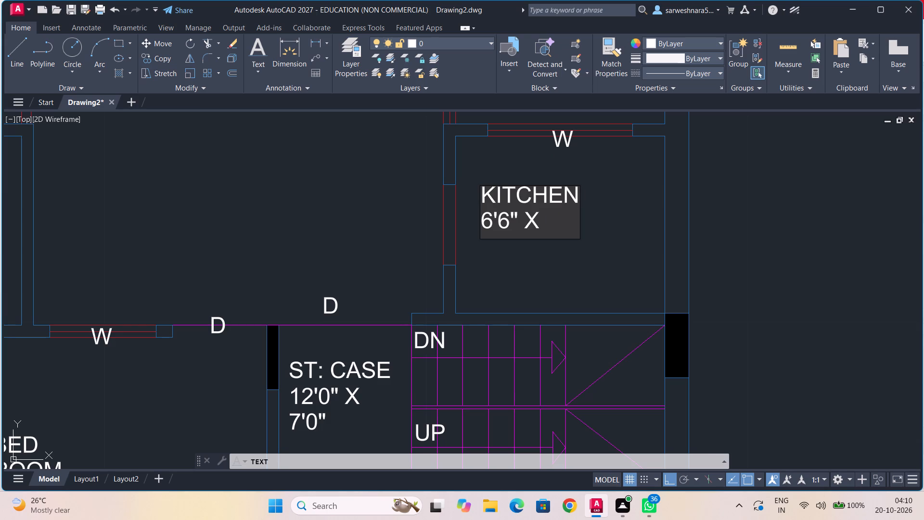
{"action": "type", "text": "5'6\""}
Mark the vertical red window in the left wall of the space above the kitchen with W.
{"action": "middle_click_drag", "start_coordinate": [499, 169], "coordinate": [490, 274]}
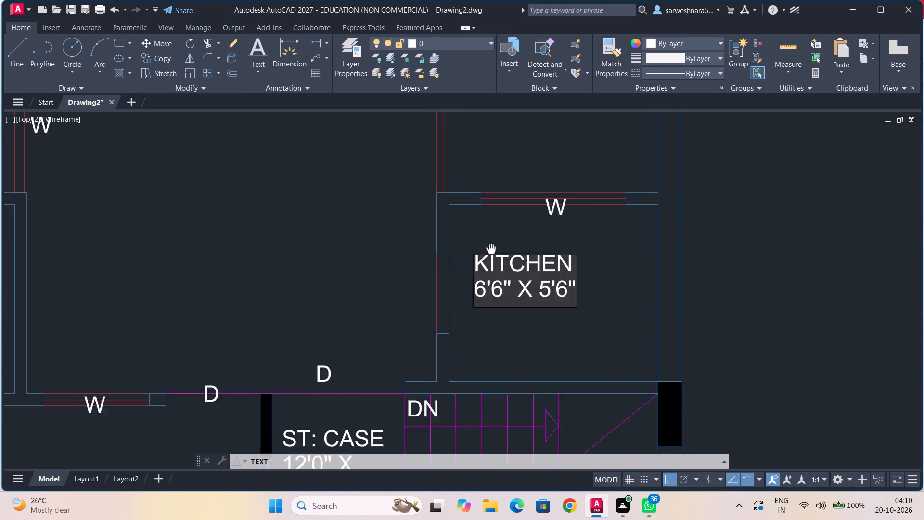
{"action": "middle_click_drag", "start_coordinate": [490, 274], "coordinate": [488, 325]}
{"action": "left_click", "coordinate": [409, 223]}
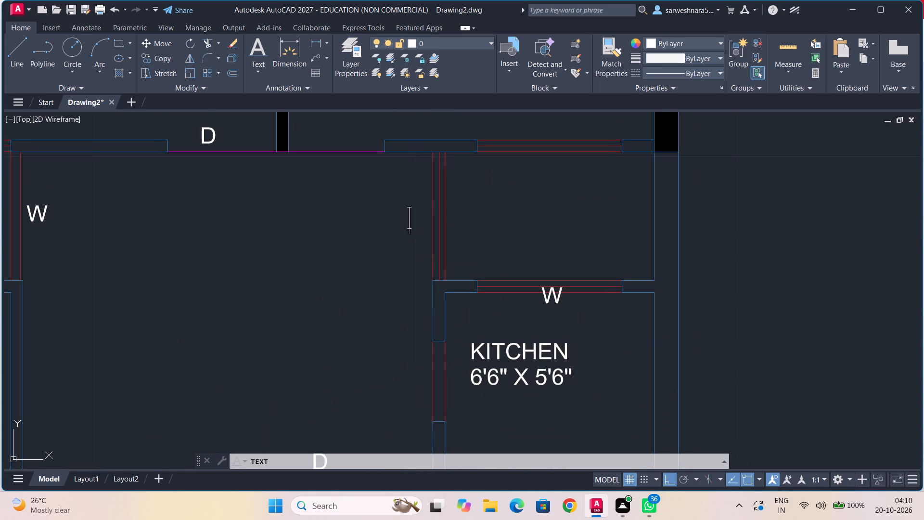
{"action": "key", "text": "w"}
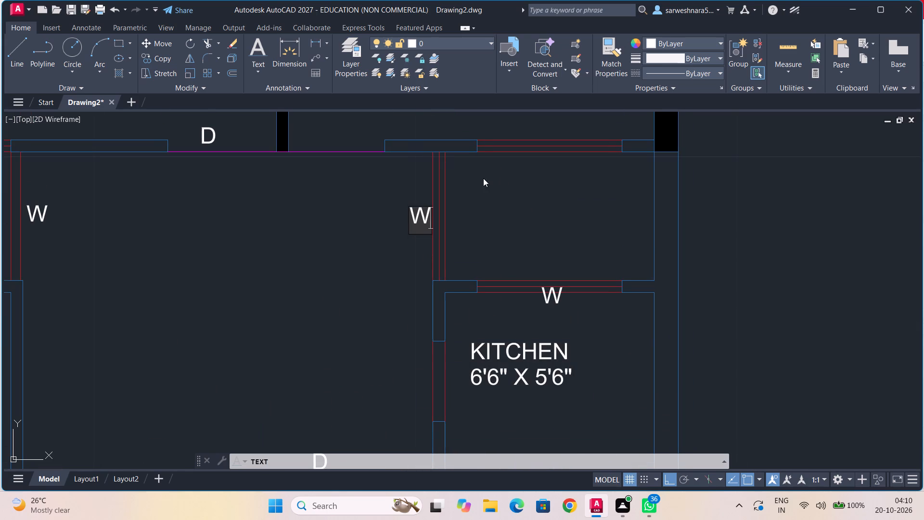
Label the space directly above the kitchen with OPEN, TO and SKY on three lines.
{"action": "left_click", "coordinate": [477, 184]}
{"action": "type", "text": "OPR"}
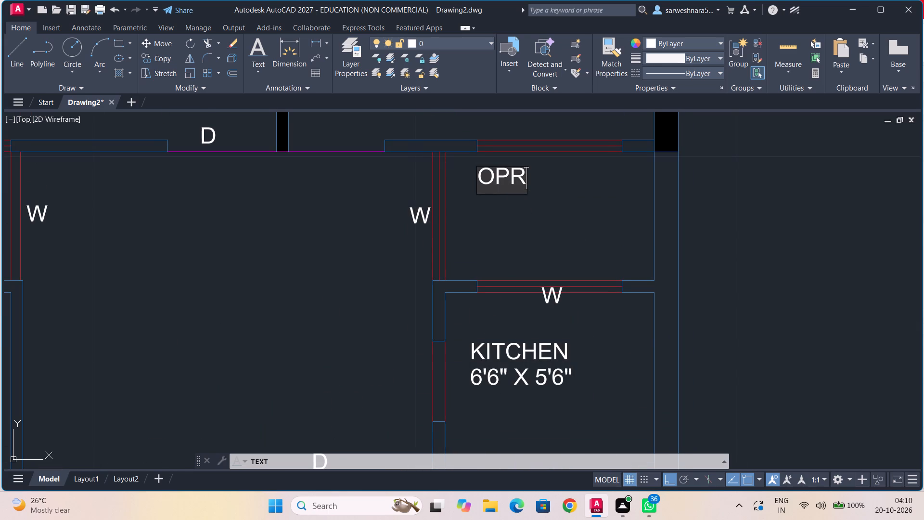
{"action": "key", "text": "BackSpace"}
{"action": "key", "text": "w"}
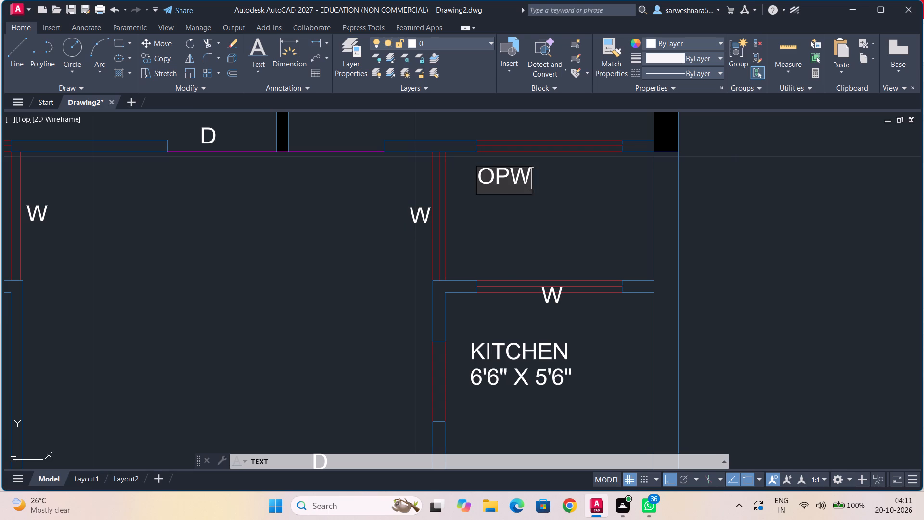
{"action": "key", "text": "BackSpace"}
{"action": "type", "text": "EN"}
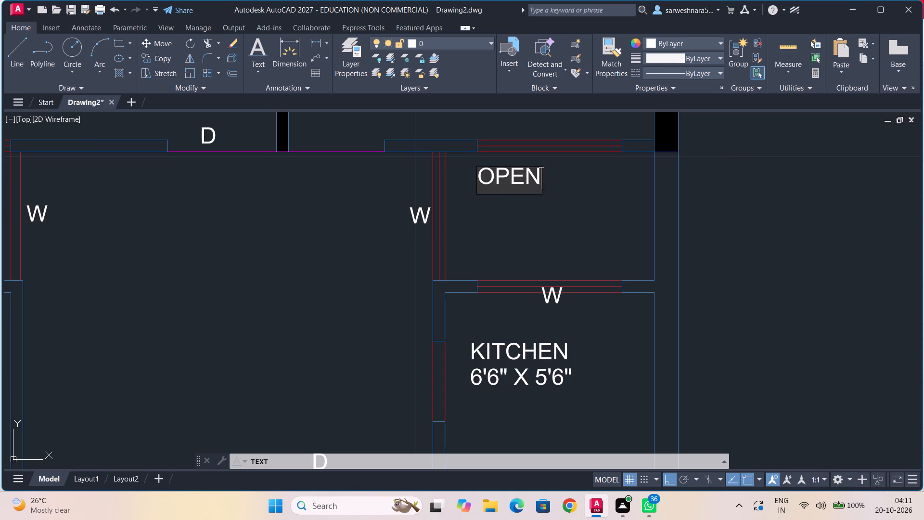
{"action": "key", "text": "Return"}
{"action": "type", "text": "TO"}
{"action": "key", "text": "Return"}
{"action": "type", "text": "SKY"}
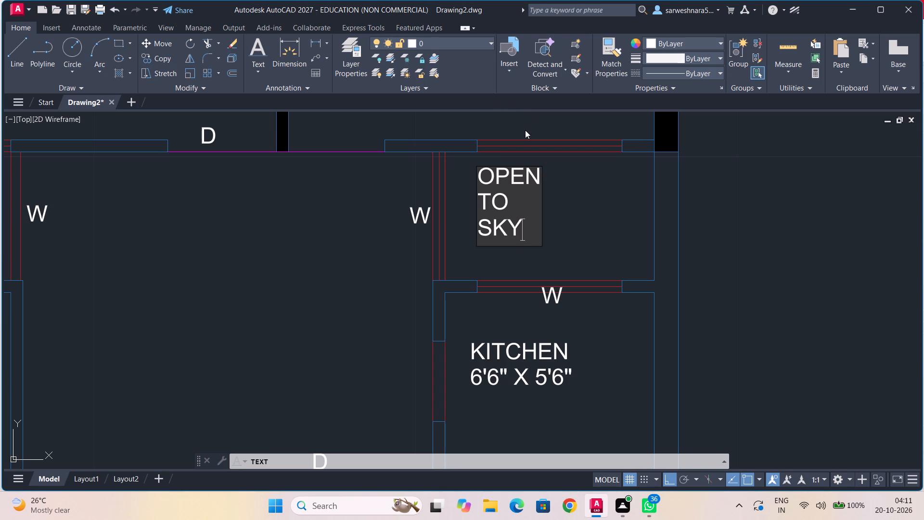
Mark the red window in the upper wall of the open-to-sky space above the kitchen with W.
{"action": "left_click", "coordinate": [525, 135]}
{"action": "key", "text": "w"}
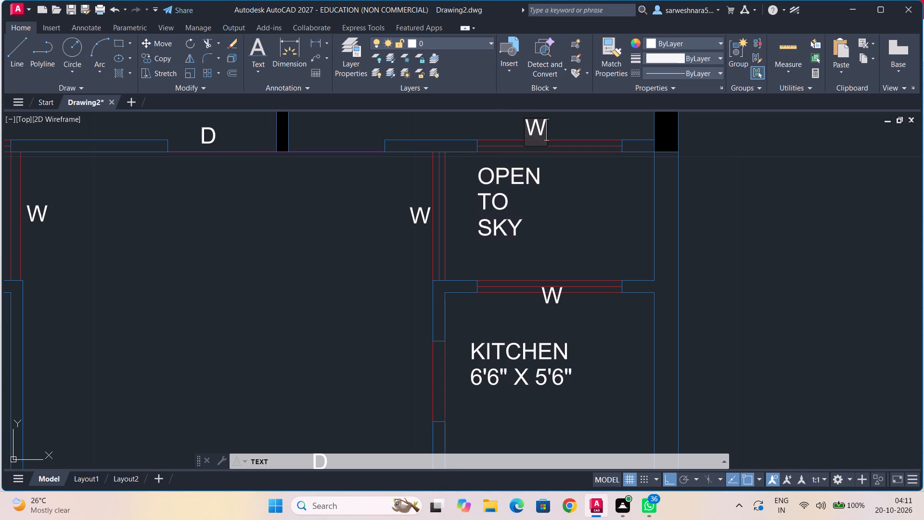
Mark the magenta door opening just right of the black column in the central room's upper wall with D.
{"action": "scroll", "coordinate": [454, 156], "scroll_direction": "down", "scroll_amount": 1}
{"action": "middle_click_drag", "start_coordinate": [364, 177], "coordinate": [399, 242]}
{"action": "left_click", "coordinate": [403, 212]}
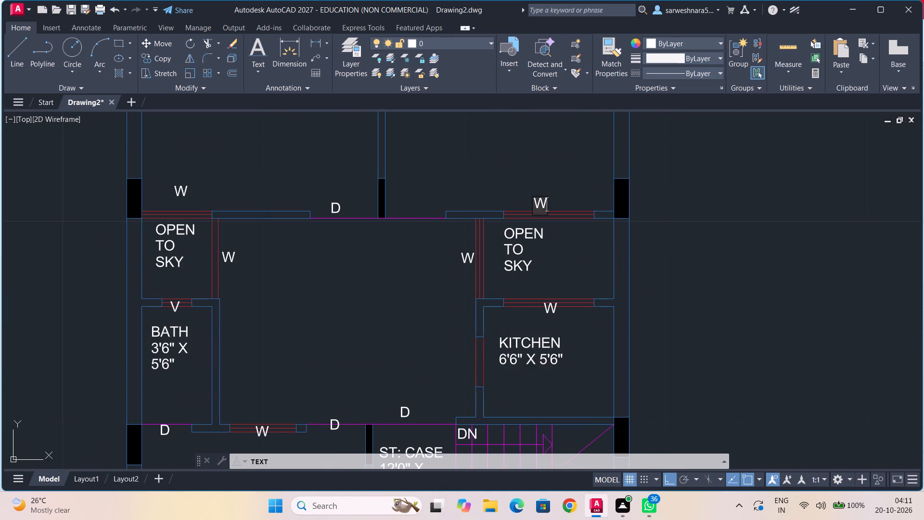
{"action": "key", "text": "d"}
Label the large central room with LOUNGE and 13'0" X 10'0" on two lines and finish the text command.
{"action": "left_click", "coordinate": [316, 286]}
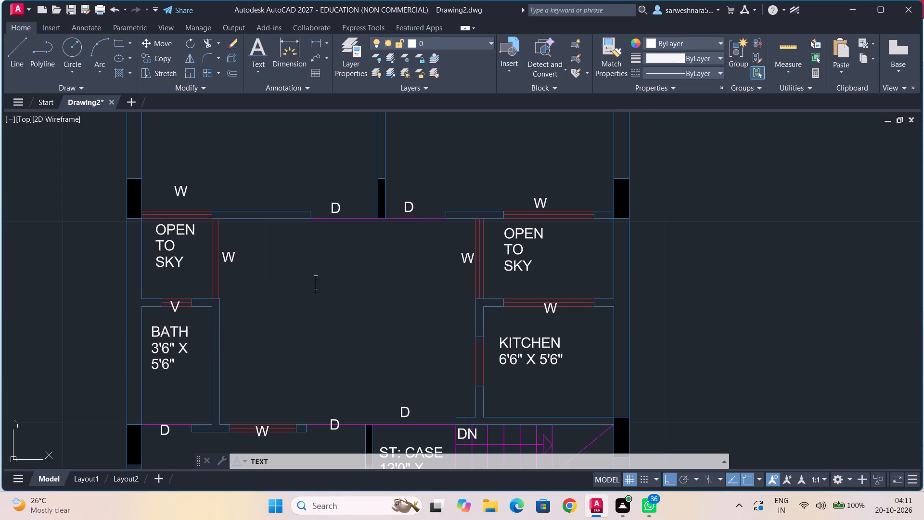
{"action": "type", "text": "LOUNGE"}
{"action": "key", "text": "Return"}
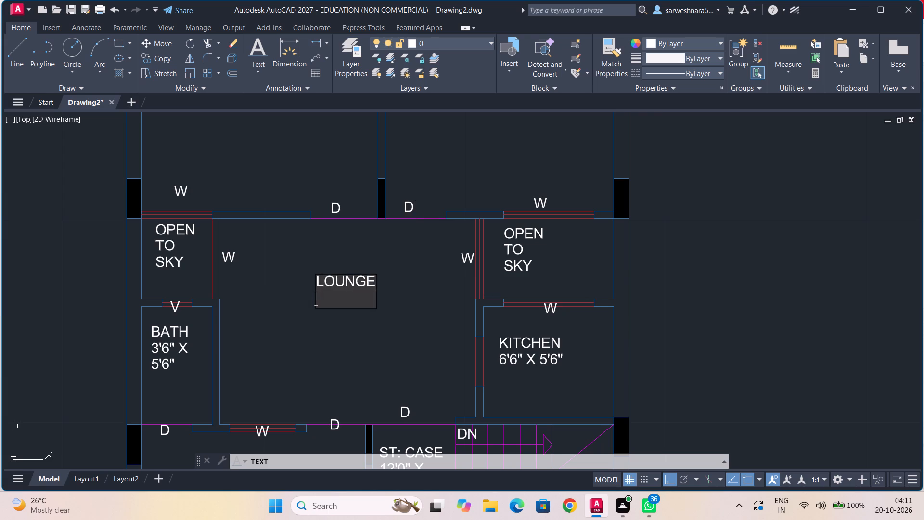
{"action": "type", "text": "13'0\" X"}
{"action": "key", "text": "space"}
{"action": "type", "text": "10'0\""}
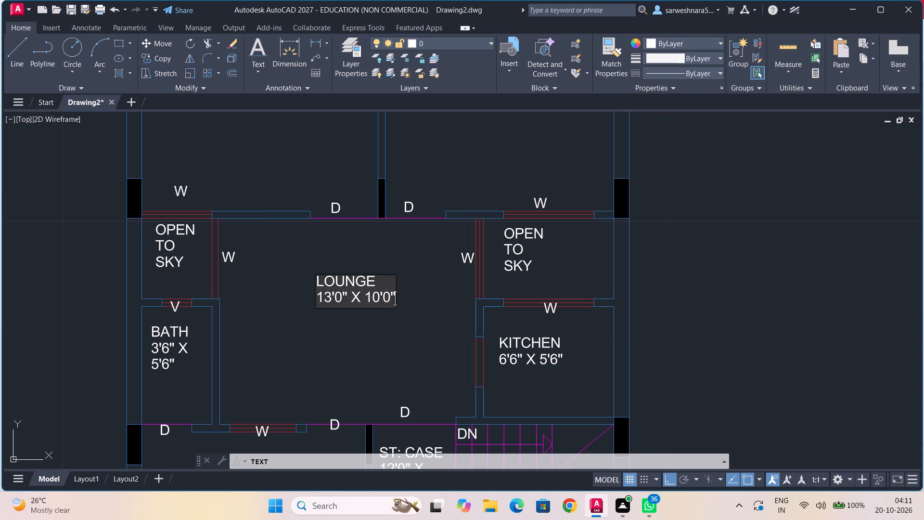
{"action": "scroll", "coordinate": [359, 205], "scroll_direction": "down", "scroll_amount": 2}
{"action": "middle_click_drag", "start_coordinate": [385, 250], "coordinate": [385, 311]}
{"action": "middle_click_drag", "start_coordinate": [370, 348], "coordinate": [376, 283]}
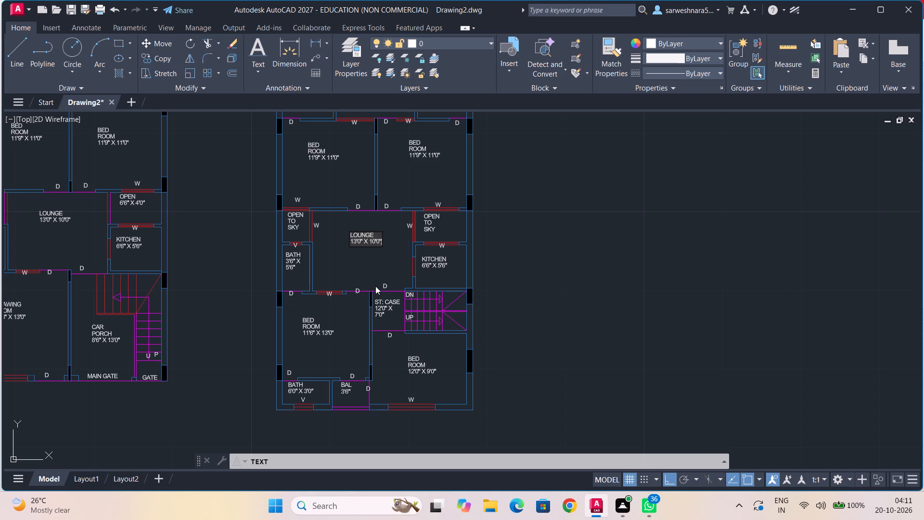
{"action": "left_click", "coordinate": [550, 280]}
{"action": "key", "text": "Escape"}
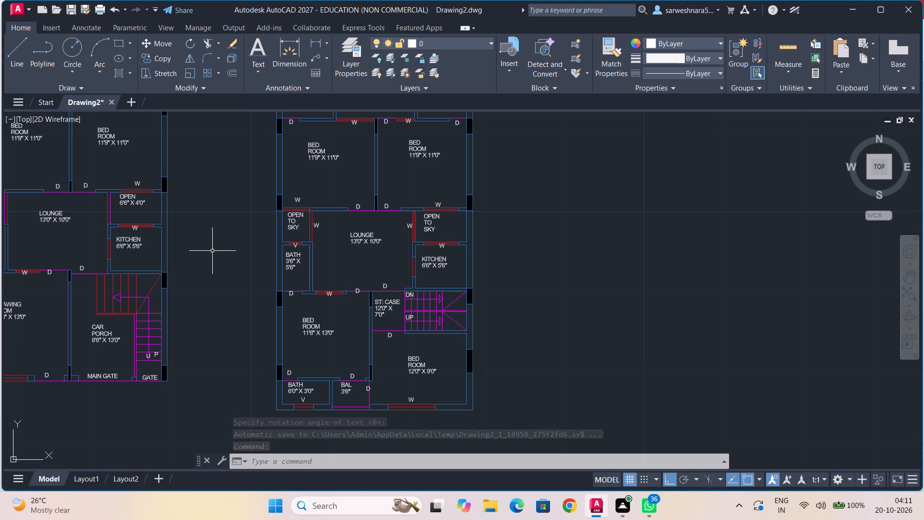
In the other floor plan, shift both lines of the upper-left bathroom label, BATH and 6'6" X 3'6", further down inside the room.
{"action": "middle_click_drag", "start_coordinate": [187, 258], "coordinate": [481, 335]}
{"action": "scroll", "coordinate": [341, 270], "scroll_direction": "up", "scroll_amount": 2}
{"action": "middle_click_drag", "start_coordinate": [341, 270], "coordinate": [348, 300]}
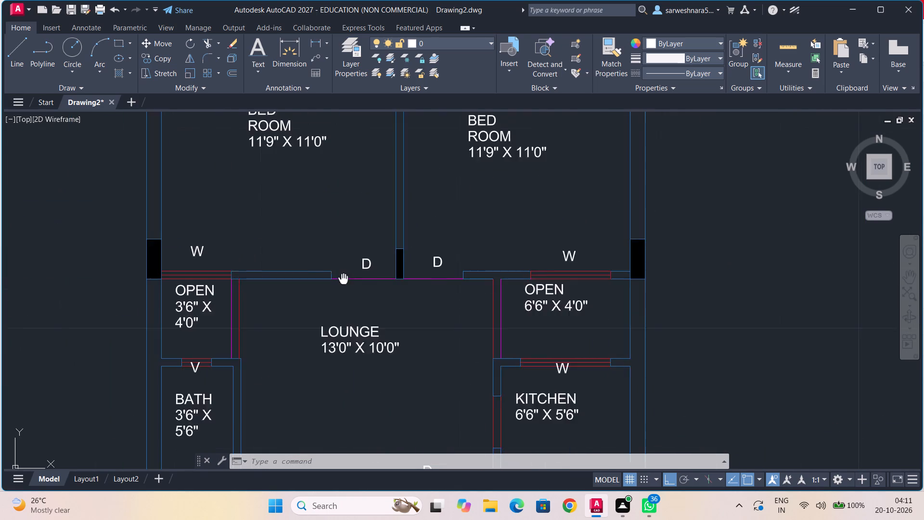
{"action": "middle_click_drag", "start_coordinate": [348, 300], "coordinate": [383, 424]}
{"action": "middle_click_drag", "start_coordinate": [303, 319], "coordinate": [325, 424]}
{"action": "scroll", "coordinate": [280, 339], "scroll_direction": "up", "scroll_amount": 1}
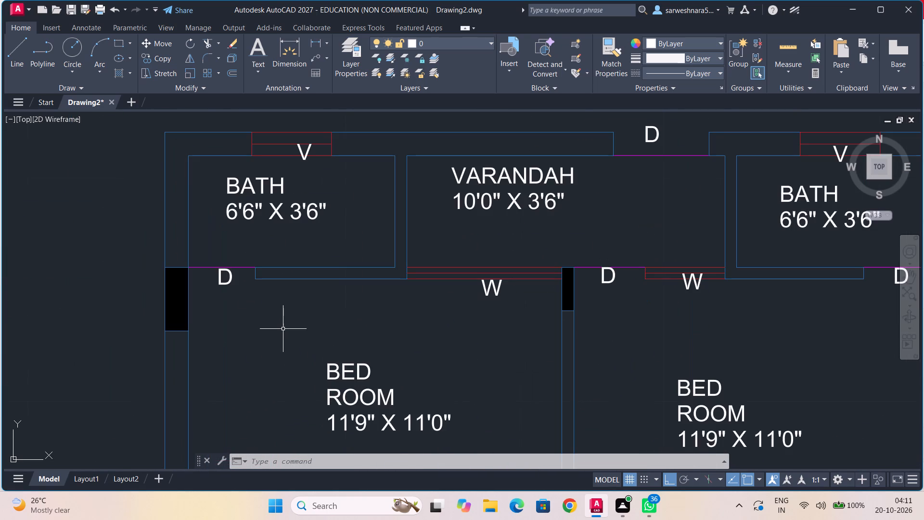
{"action": "scroll", "coordinate": [283, 328], "scroll_direction": "up", "scroll_amount": 1}
{"action": "middle_click_drag", "start_coordinate": [283, 328], "coordinate": [288, 471]}
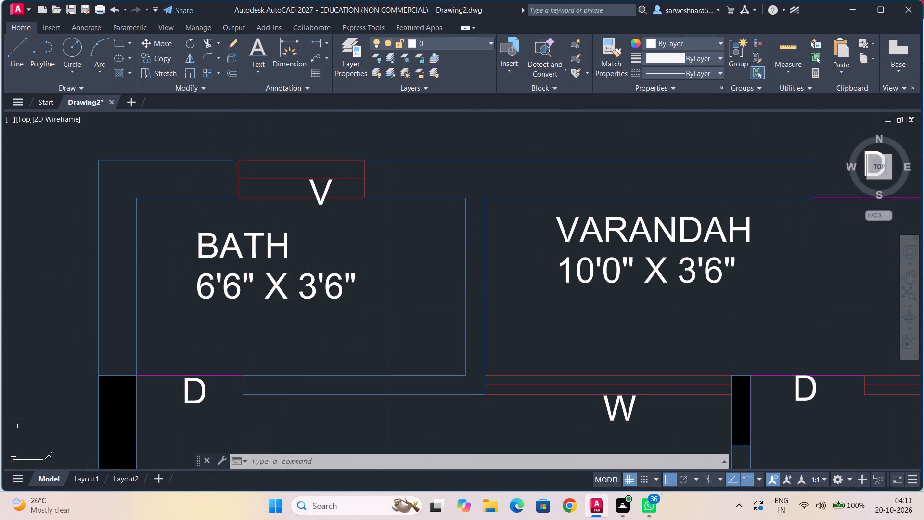
{"action": "left_click", "coordinate": [285, 294]}
{"action": "left_click_drag", "start_coordinate": [197, 299], "coordinate": [198, 303]}
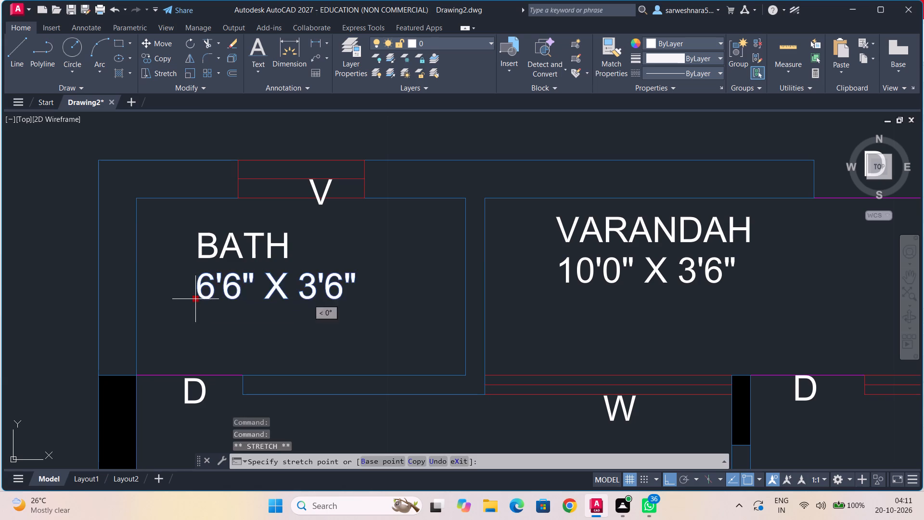
{"action": "left_click_drag", "start_coordinate": [198, 303], "coordinate": [193, 328]}
{"action": "left_click", "coordinate": [193, 328]}
{"action": "left_click", "coordinate": [205, 260]}
{"action": "left_click", "coordinate": [201, 257]}
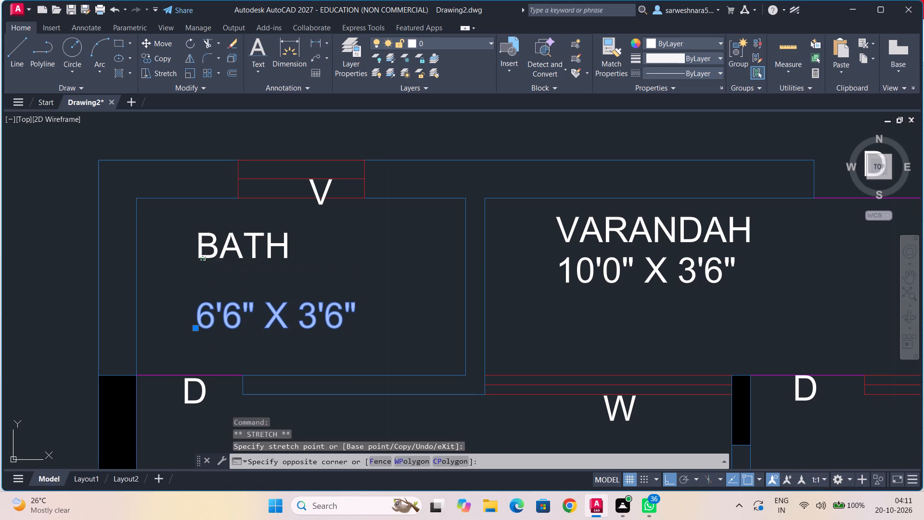
{"action": "left_click", "coordinate": [203, 250]}
{"action": "left_click_drag", "start_coordinate": [197, 259], "coordinate": [195, 279]}
{"action": "left_click", "coordinate": [195, 279]}
Move the V mark of the upper-left bathroom down, clear of the red ventilator lines.
{"action": "left_click", "coordinate": [321, 199]}
{"action": "left_click_drag", "start_coordinate": [310, 207], "coordinate": [301, 222]}
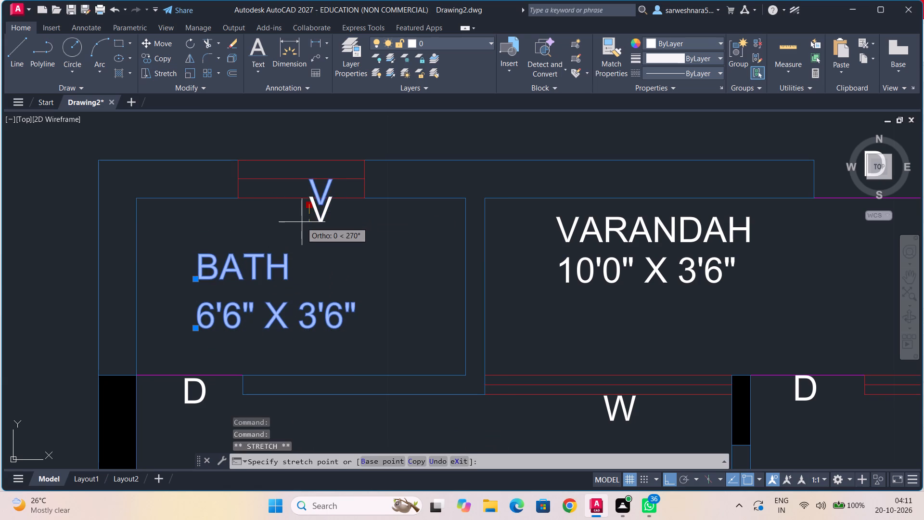
{"action": "left_click_drag", "start_coordinate": [301, 222], "coordinate": [302, 225]}
{"action": "left_click", "coordinate": [302, 225]}
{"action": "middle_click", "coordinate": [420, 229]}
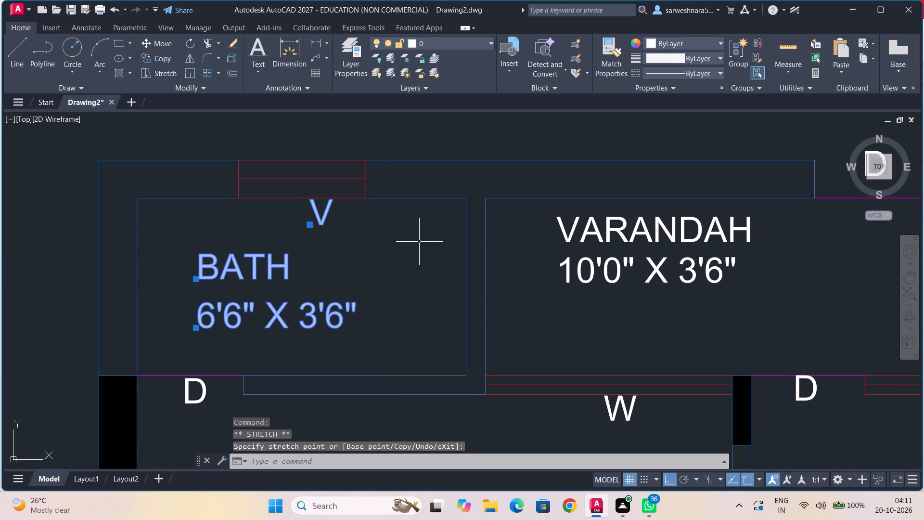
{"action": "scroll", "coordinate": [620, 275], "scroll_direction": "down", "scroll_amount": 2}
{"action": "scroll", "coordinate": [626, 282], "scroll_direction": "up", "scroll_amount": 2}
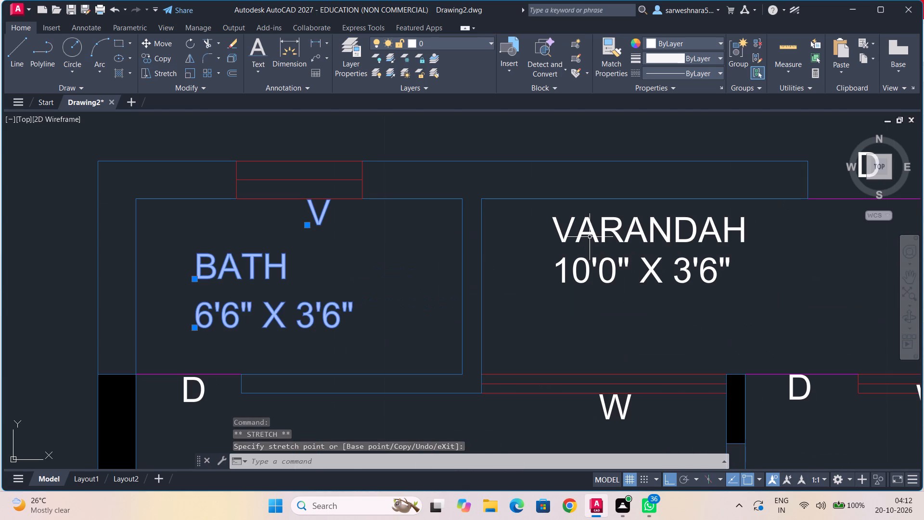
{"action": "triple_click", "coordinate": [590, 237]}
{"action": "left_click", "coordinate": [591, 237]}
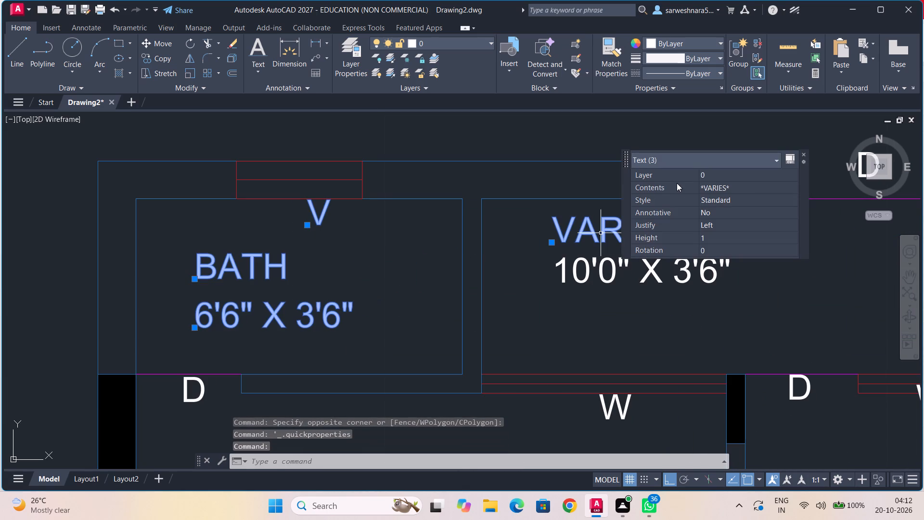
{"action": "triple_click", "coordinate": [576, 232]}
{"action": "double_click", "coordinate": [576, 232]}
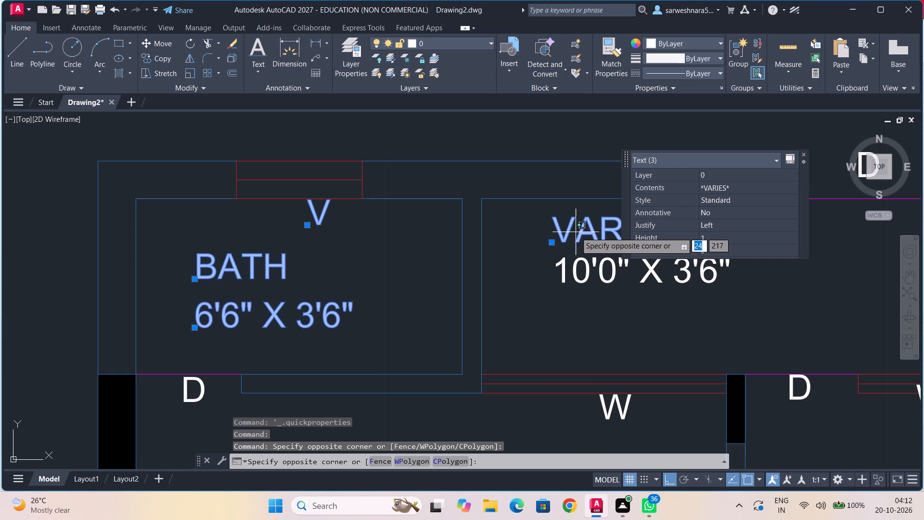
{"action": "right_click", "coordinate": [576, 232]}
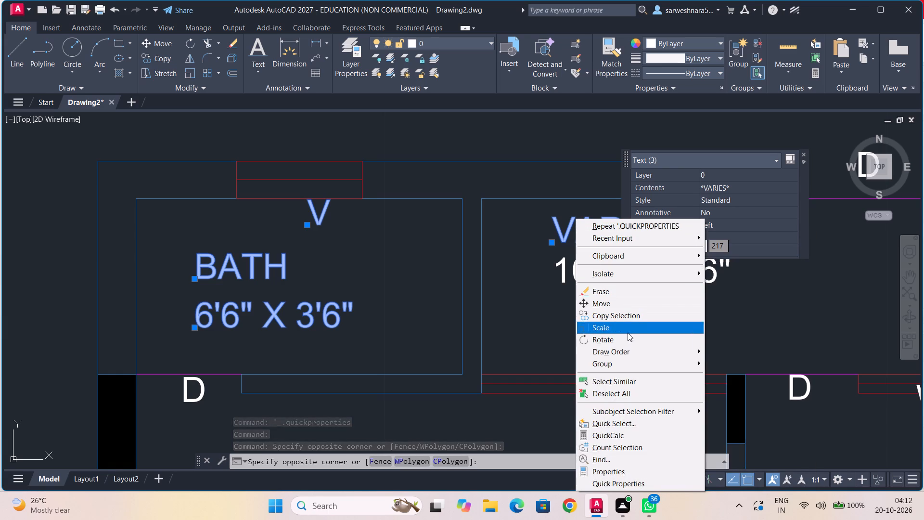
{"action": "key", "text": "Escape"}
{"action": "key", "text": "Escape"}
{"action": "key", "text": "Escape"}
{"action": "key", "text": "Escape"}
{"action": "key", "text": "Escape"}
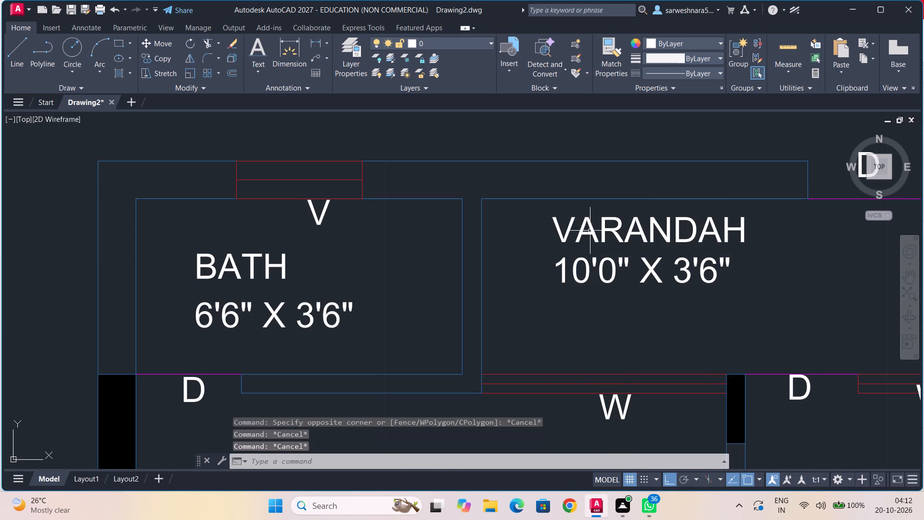
Correct the spelling of the VARANDAH label to VERANDAH.
{"action": "double_click", "coordinate": [591, 231]}
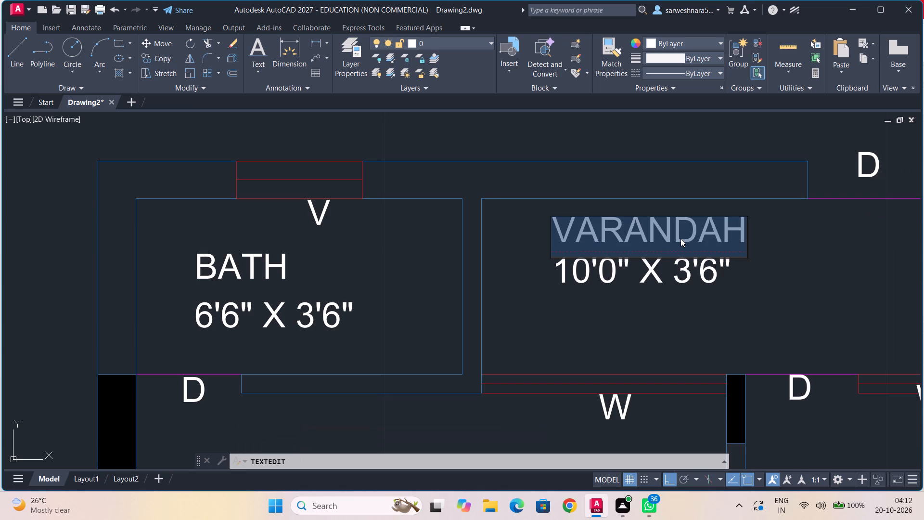
{"action": "key", "text": "Left"}
{"action": "key", "text": "Right"}
{"action": "key", "text": "Right"}
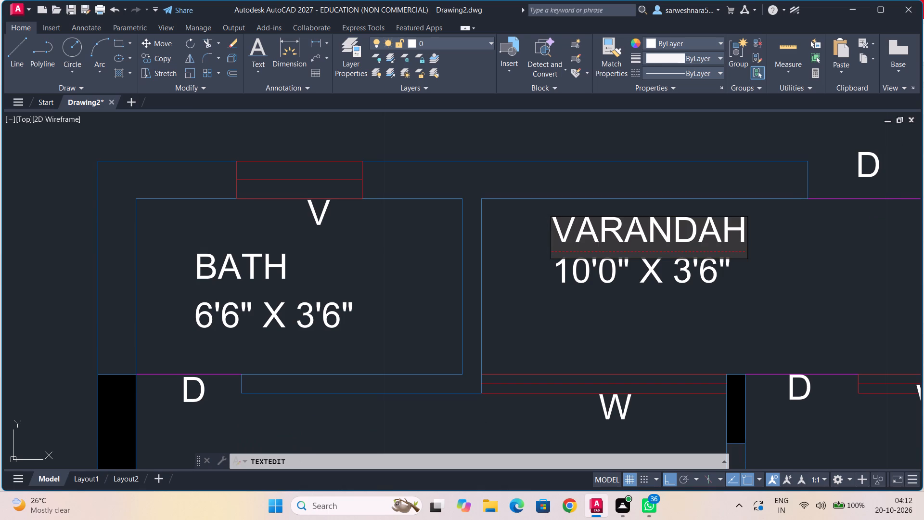
{"action": "key", "text": "BackSpace"}
{"action": "key", "text": "e"}
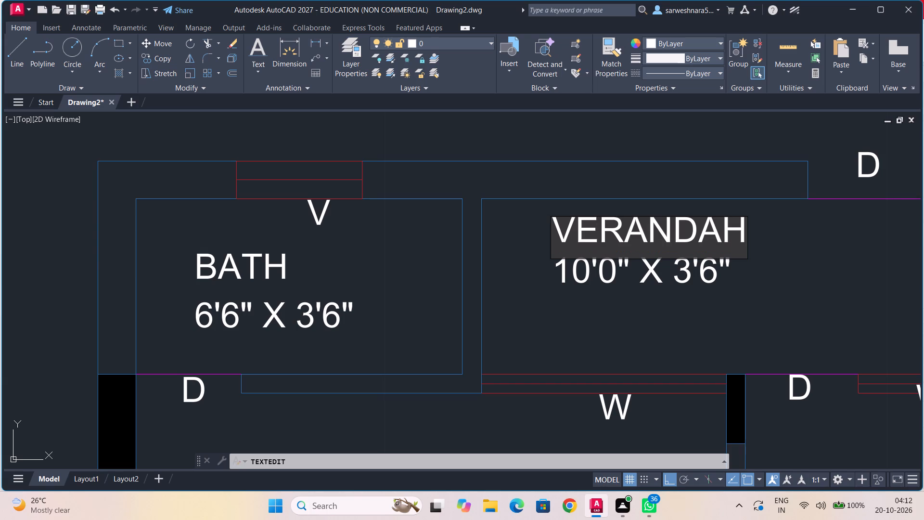
{"action": "key", "text": "Return"}
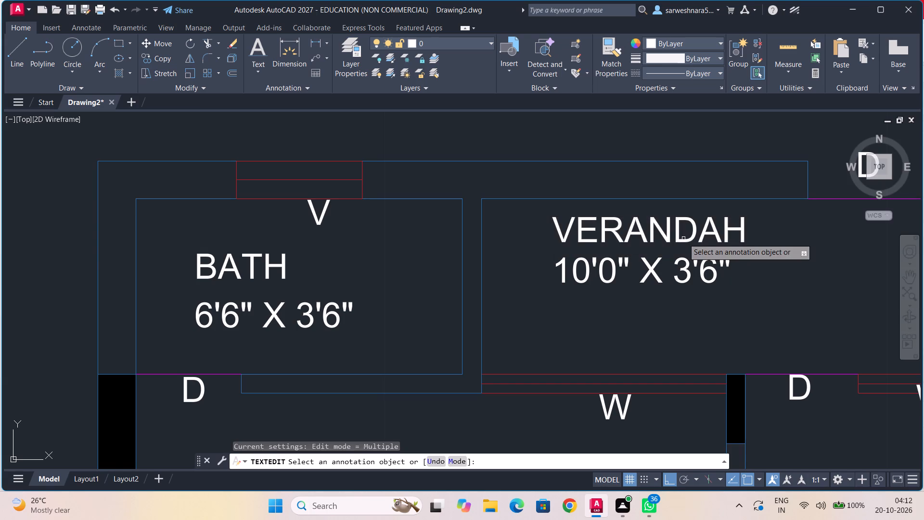
Move the W, D and W marks under the verandah's lower wall slightly down, clear of the wall and window lines.
{"action": "middle_click_drag", "start_coordinate": [714, 272], "coordinate": [519, 237]}
{"action": "scroll", "coordinate": [500, 234], "scroll_direction": "down", "scroll_amount": 1}
{"action": "middle_click_drag", "start_coordinate": [580, 244], "coordinate": [538, 225]}
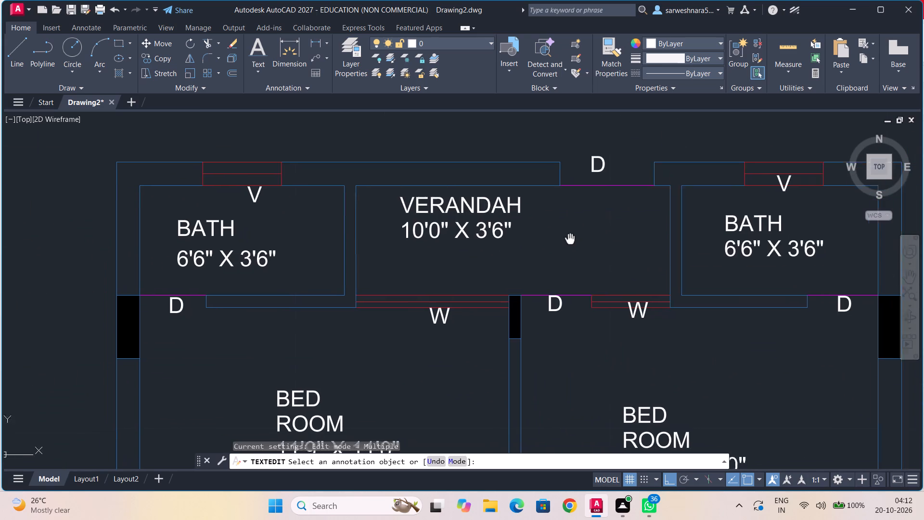
{"action": "middle_click_drag", "start_coordinate": [538, 225], "coordinate": [533, 223]}
{"action": "left_click", "coordinate": [410, 298]}
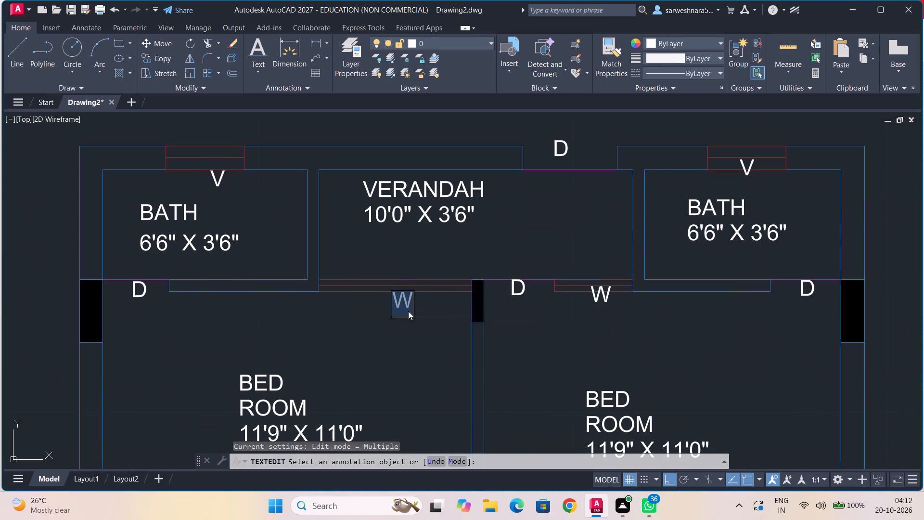
{"action": "key", "text": "Escape"}
{"action": "key", "text": "Escape"}
{"action": "left_click", "coordinate": [403, 302]}
{"action": "left_click_drag", "start_coordinate": [389, 308], "coordinate": [388, 313]}
{"action": "left_click", "coordinate": [388, 313]}
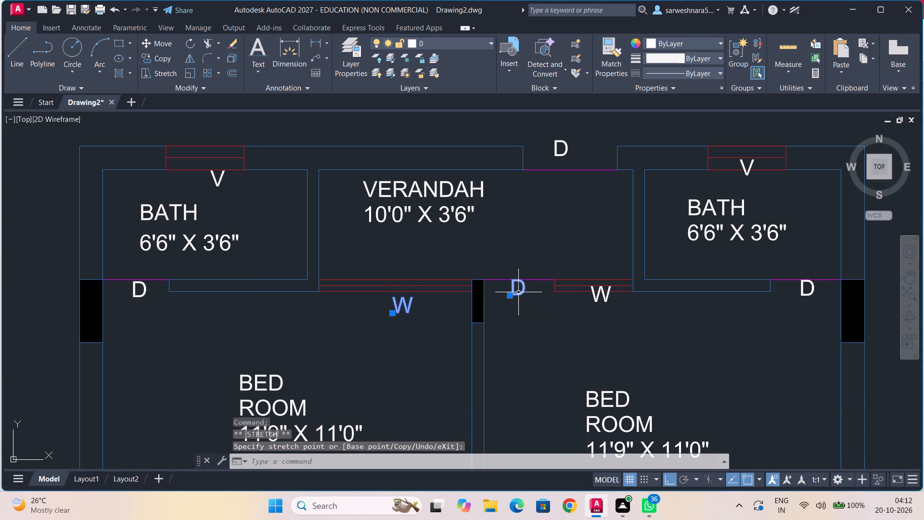
{"action": "left_click", "coordinate": [518, 292]}
{"action": "left_click_drag", "start_coordinate": [508, 296], "coordinate": [508, 305]}
{"action": "left_click", "coordinate": [508, 305]}
{"action": "middle_click_drag", "start_coordinate": [560, 311], "coordinate": [501, 312]}
{"action": "left_click", "coordinate": [539, 297]}
{"action": "left_click_drag", "start_coordinate": [534, 301], "coordinate": [530, 312]}
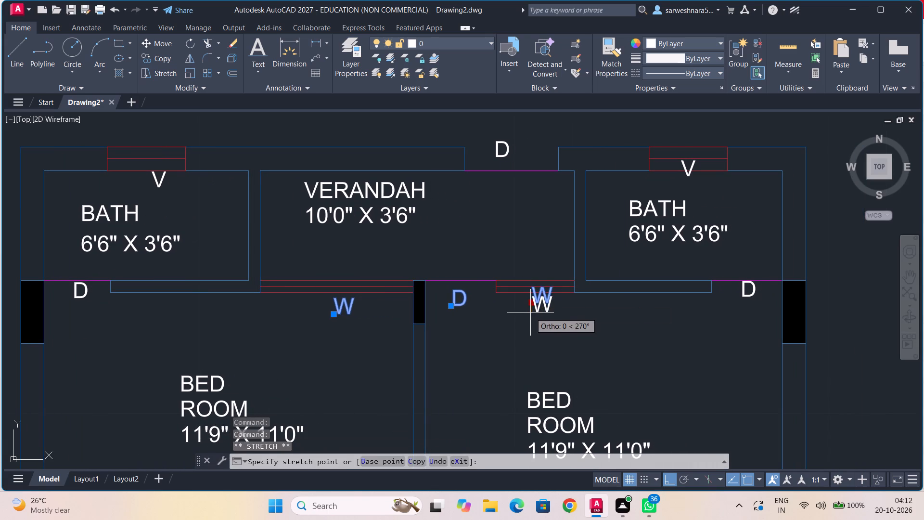
{"action": "left_click_drag", "start_coordinate": [530, 312], "coordinate": [530, 313]}
{"action": "left_click", "coordinate": [530, 313]}
{"action": "key", "text": "Escape"}
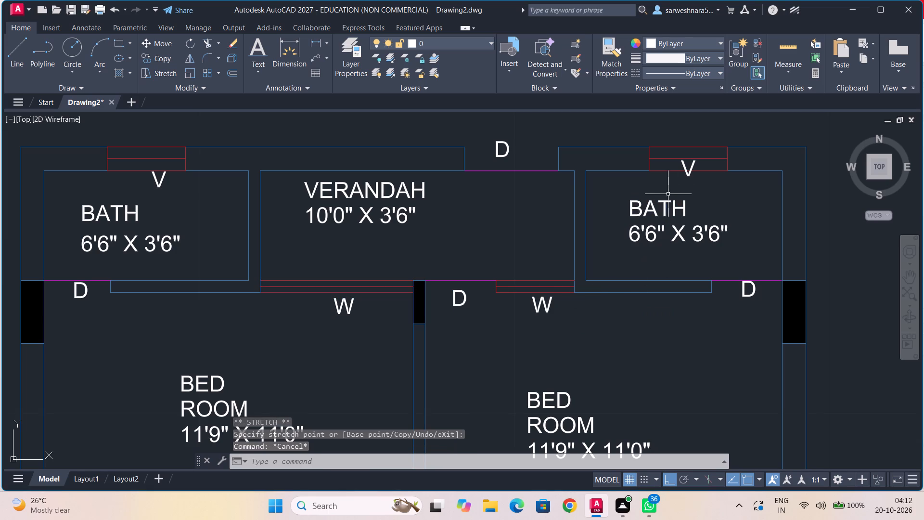
Move the V mark of the upper-right bathroom down, clear of the red ventilator lines.
{"action": "left_click", "coordinate": [685, 178]}
{"action": "left_click_drag", "start_coordinate": [684, 178], "coordinate": [685, 190]}
{"action": "left_click", "coordinate": [685, 190]}
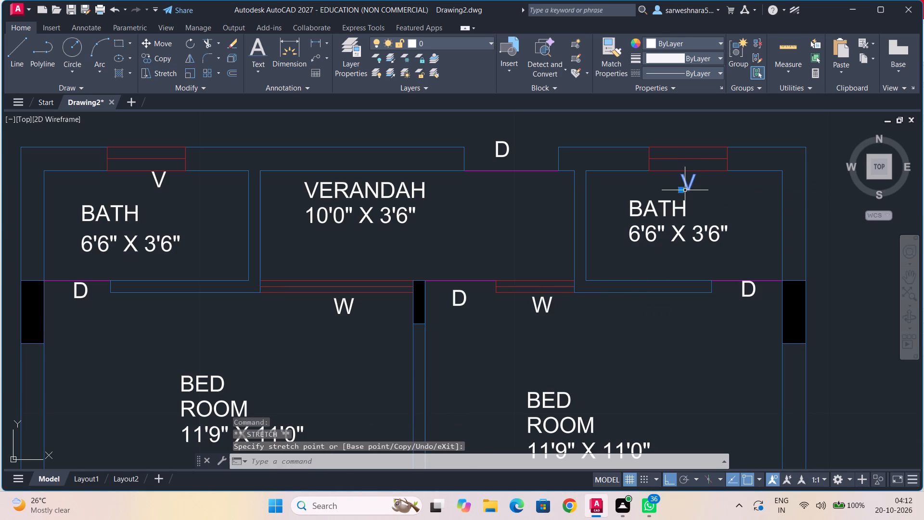
{"action": "key", "text": "Escape"}
Shift both lines of the upper-right bathroom label, BATH and 6'6" X 3'6", to the left inside the room.
{"action": "left_click", "coordinate": [655, 209]}
{"action": "left_click_drag", "start_coordinate": [626, 217], "coordinate": [627, 217]}
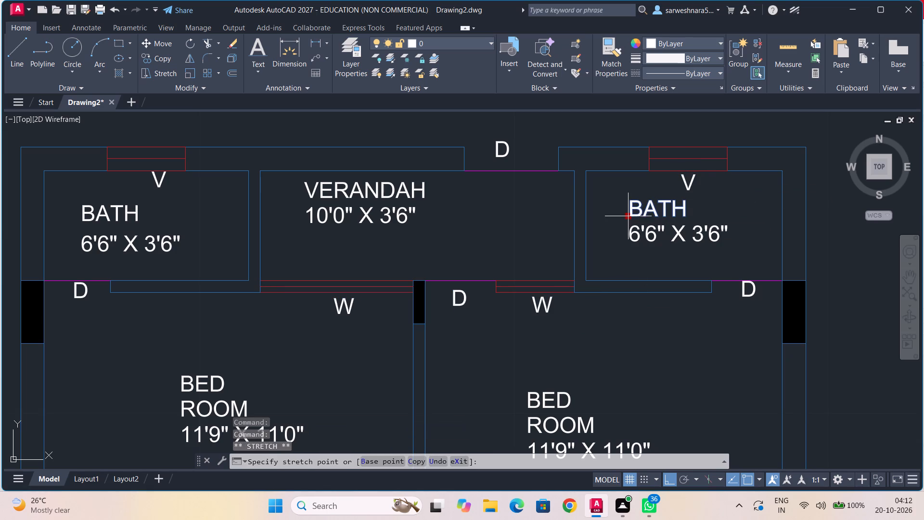
{"action": "left_click_drag", "start_coordinate": [627, 217], "coordinate": [610, 220]}
{"action": "left_click", "coordinate": [610, 220]}
{"action": "left_click", "coordinate": [639, 236]}
{"action": "left_click_drag", "start_coordinate": [629, 243], "coordinate": [601, 244]}
{"action": "left_click", "coordinate": [601, 244]}
{"action": "key", "text": "Escape"}
Nudge the D mark at the upper-right bathroom's door slightly down, away from the magenta door line.
{"action": "middle_click_drag", "start_coordinate": [668, 298], "coordinate": [672, 234]}
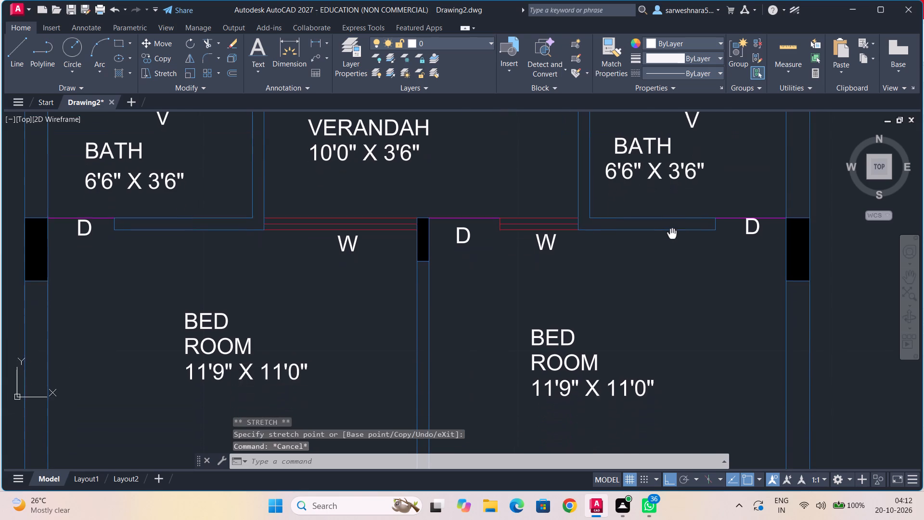
{"action": "left_click", "coordinate": [746, 231]}
{"action": "left_click", "coordinate": [748, 234]}
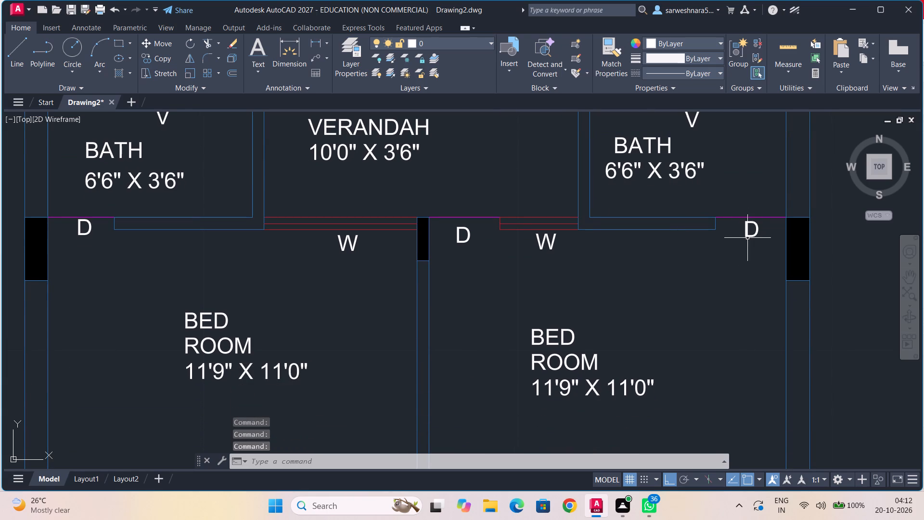
{"action": "key", "text": "Escape"}
Move the W mark above the OPEN 3'6" X 4'0" area down, closer to its red window lines.
{"action": "middle_click_drag", "start_coordinate": [642, 295], "coordinate": [692, 231]}
{"action": "scroll", "coordinate": [565, 272], "scroll_direction": "down", "scroll_amount": 2}
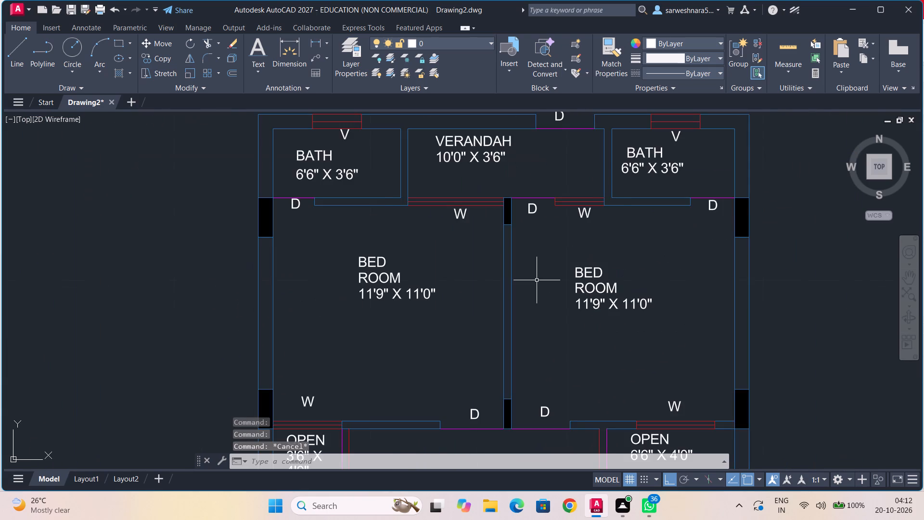
{"action": "middle_click_drag", "start_coordinate": [505, 302], "coordinate": [548, 201]}
{"action": "scroll", "coordinate": [473, 256], "scroll_direction": "up", "scroll_amount": 2}
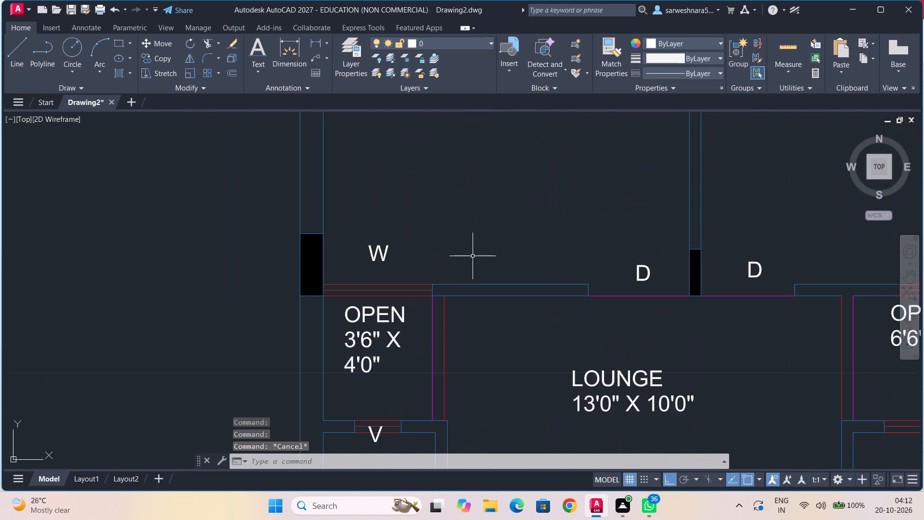
{"action": "scroll", "coordinate": [473, 256], "scroll_direction": "up", "scroll_amount": 1}
{"action": "middle_click_drag", "start_coordinate": [473, 256], "coordinate": [499, 249]}
{"action": "left_click", "coordinate": [348, 249]}
{"action": "left_click", "coordinate": [342, 250]}
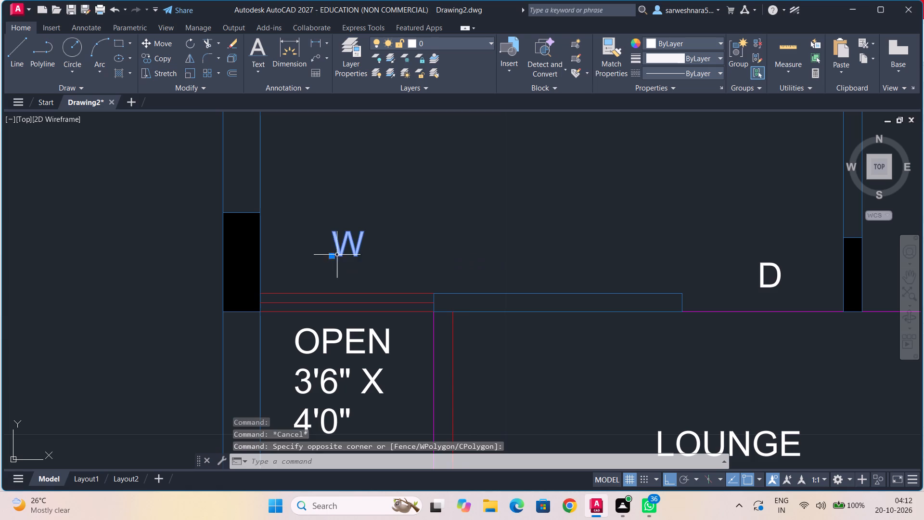
{"action": "left_click_drag", "start_coordinate": [334, 256], "coordinate": [332, 284]}
{"action": "left_click", "coordinate": [332, 284]}
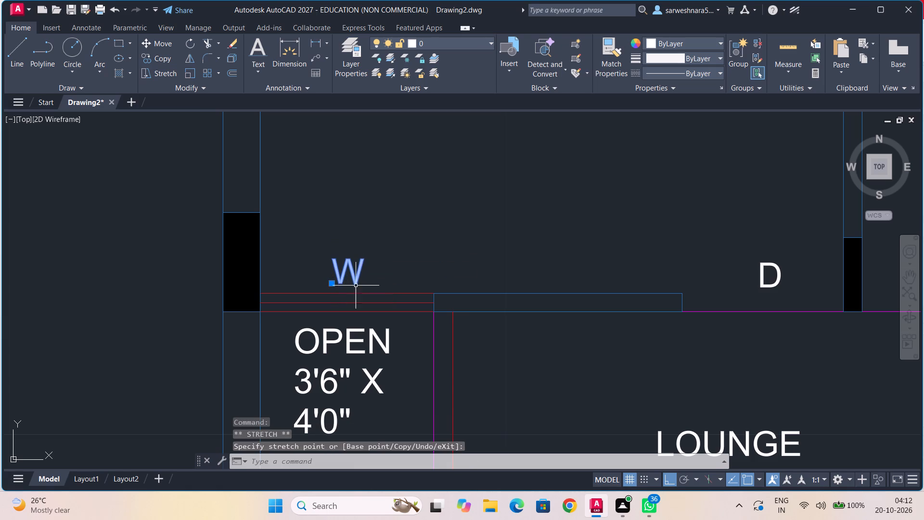
Move the D mark at the left bedroom's door to the lounge down, closer to the magenta door line.
{"action": "scroll", "coordinate": [515, 266], "scroll_direction": "down", "scroll_amount": 1}
{"action": "middle_click_drag", "start_coordinate": [566, 265], "coordinate": [416, 258]}
{"action": "left_click", "coordinate": [526, 266]}
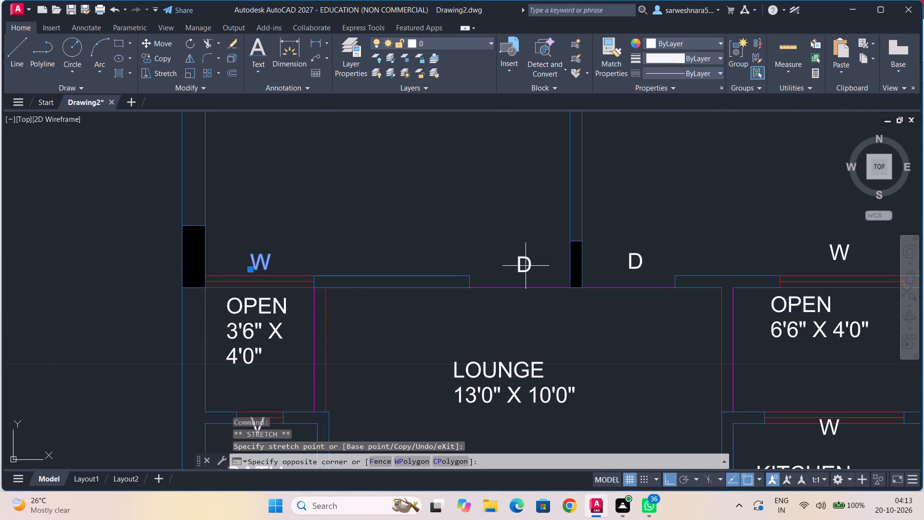
{"action": "left_click", "coordinate": [523, 270]}
{"action": "left_click_drag", "start_coordinate": [520, 270], "coordinate": [519, 280]}
{"action": "left_click", "coordinate": [519, 280]}
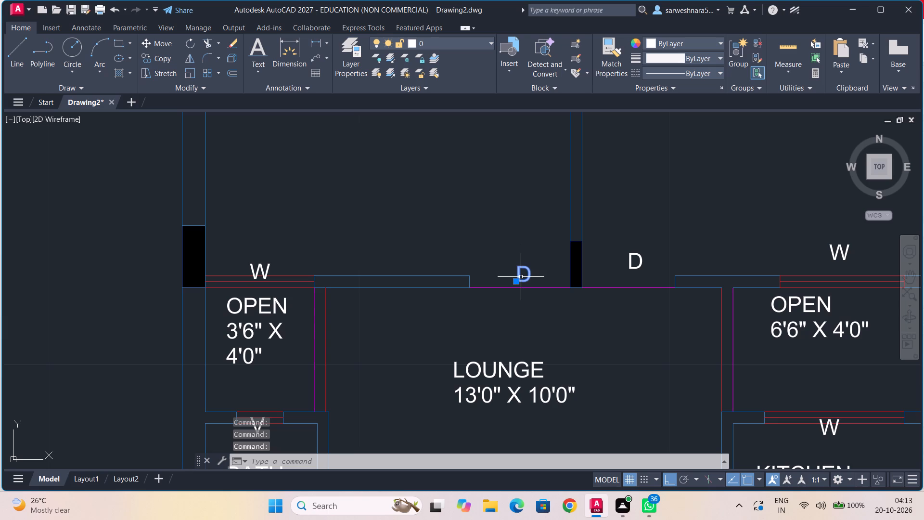
{"action": "key", "text": "Escape"}
{"action": "key", "text": "Escape"}
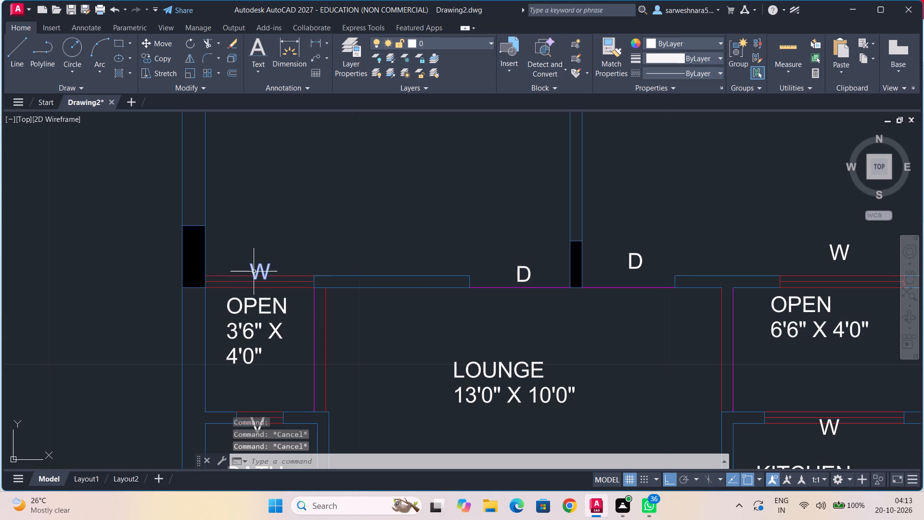
Reposition the W mark above the OPEN 3'6" X 4'0" area slightly up and to the right, clear of the window lines.
{"action": "left_click", "coordinate": [254, 272]}
{"action": "left_click_drag", "start_coordinate": [250, 281], "coordinate": [249, 271]}
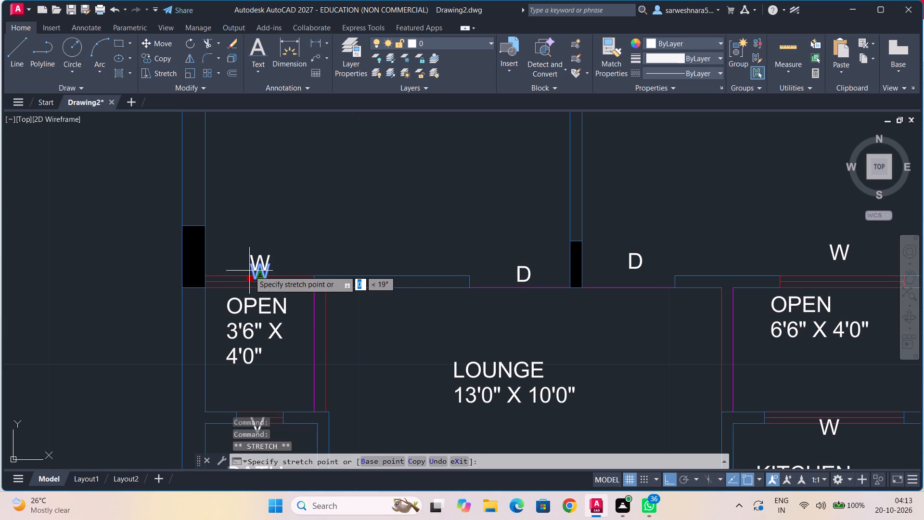
{"action": "left_click", "coordinate": [249, 271]}
{"action": "key", "text": "Escape"}
{"action": "left_click", "coordinate": [272, 271]}
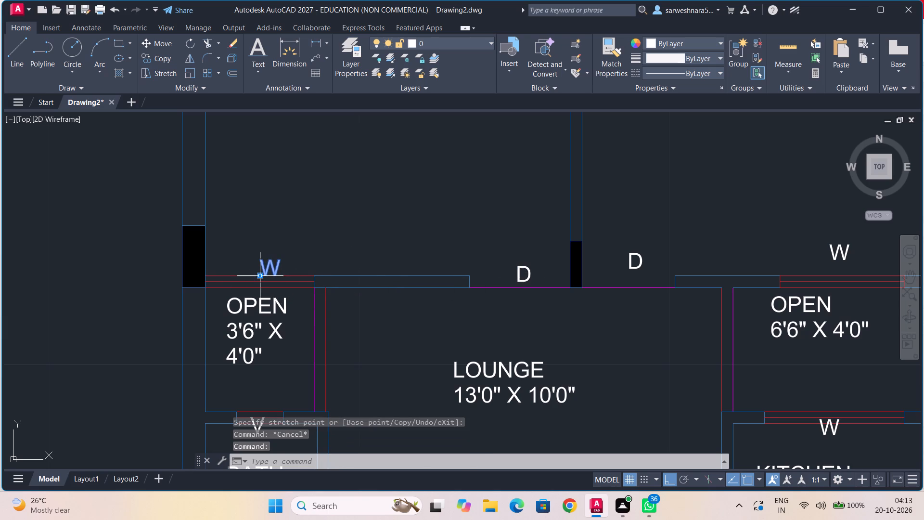
{"action": "left_click_drag", "start_coordinate": [262, 275], "coordinate": [260, 269]}
{"action": "left_click", "coordinate": [260, 269]}
{"action": "key", "text": "Escape"}
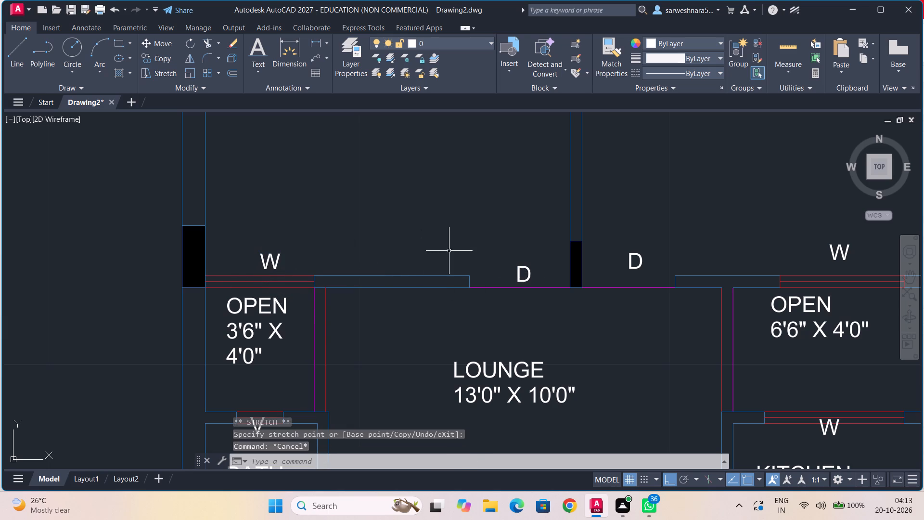
Move the D mark at the right bedroom's door to the lounge down, closer to the magenta door line.
{"action": "middle_click_drag", "start_coordinate": [560, 247], "coordinate": [438, 228]}
{"action": "left_click", "coordinate": [511, 247]}
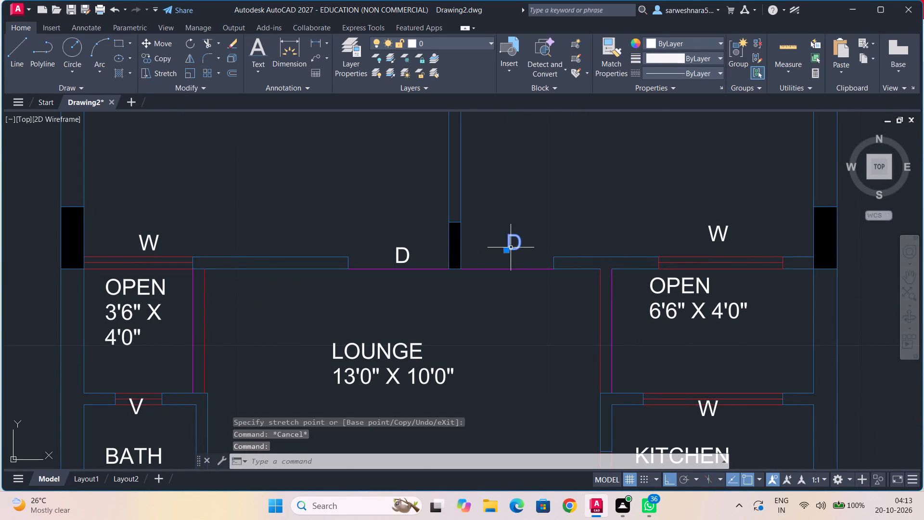
{"action": "left_click_drag", "start_coordinate": [508, 252], "coordinate": [506, 261]}
{"action": "left_click", "coordinate": [506, 261]}
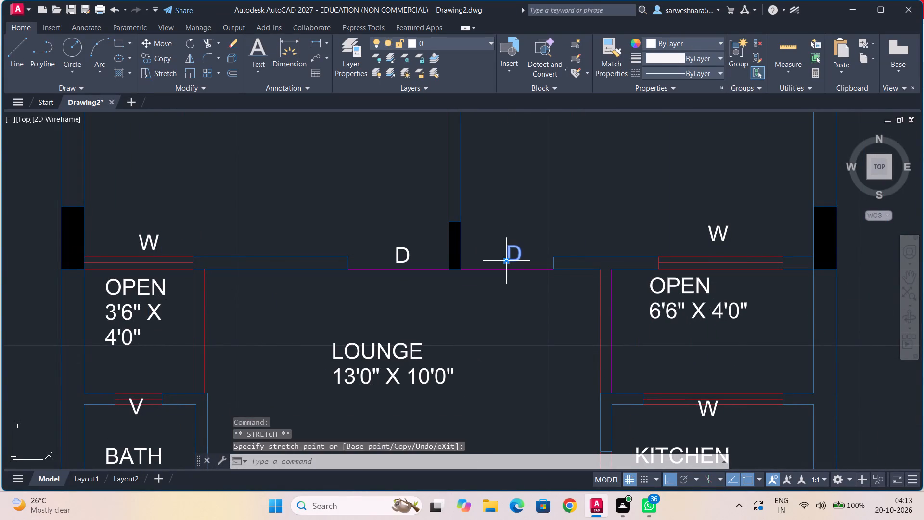
{"action": "key", "text": "Escape"}
Move the W mark above the OPEN 6'6" X 4'0" area closer to its window and slightly right, keeping it clear of the red lines.
{"action": "left_click", "coordinate": [711, 232]}
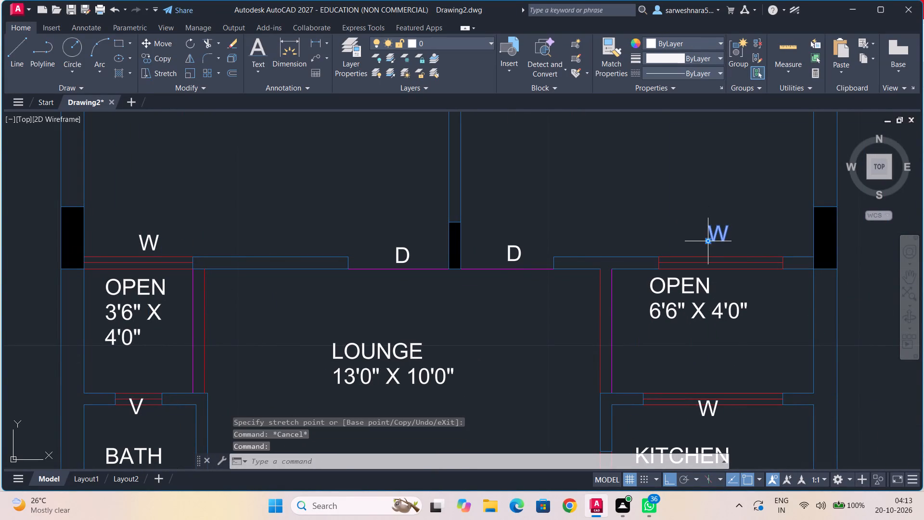
{"action": "left_click_drag", "start_coordinate": [709, 244], "coordinate": [707, 252]}
{"action": "left_click", "coordinate": [707, 252]}
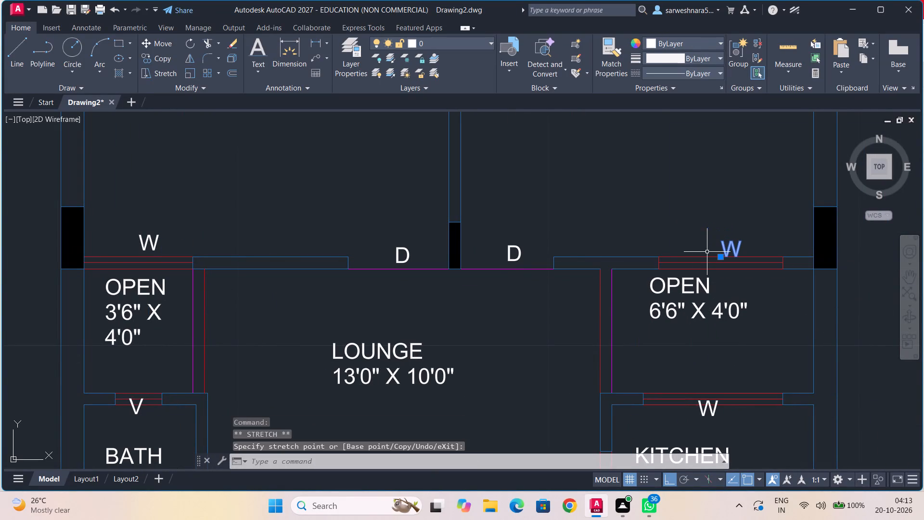
{"action": "key", "text": "Escape"}
{"action": "left_click", "coordinate": [737, 247]}
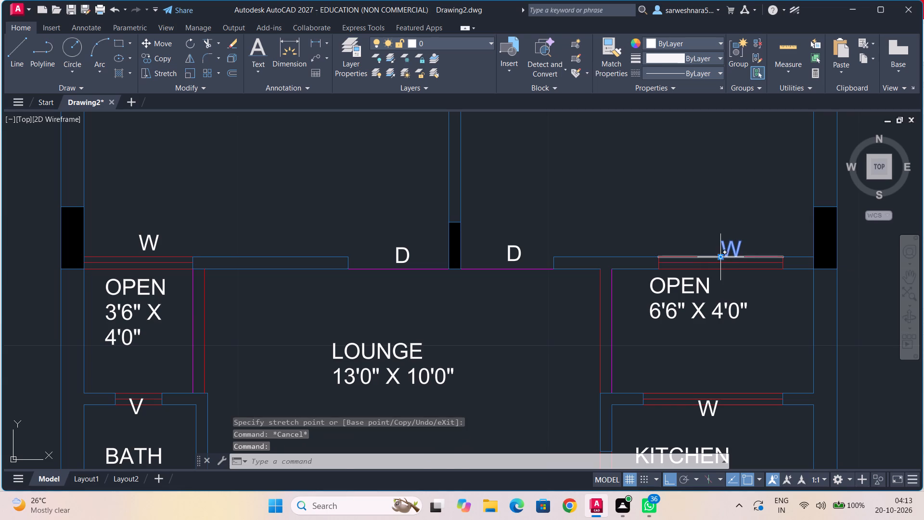
{"action": "left_click_drag", "start_coordinate": [722, 258], "coordinate": [719, 251]}
{"action": "left_click", "coordinate": [719, 251]}
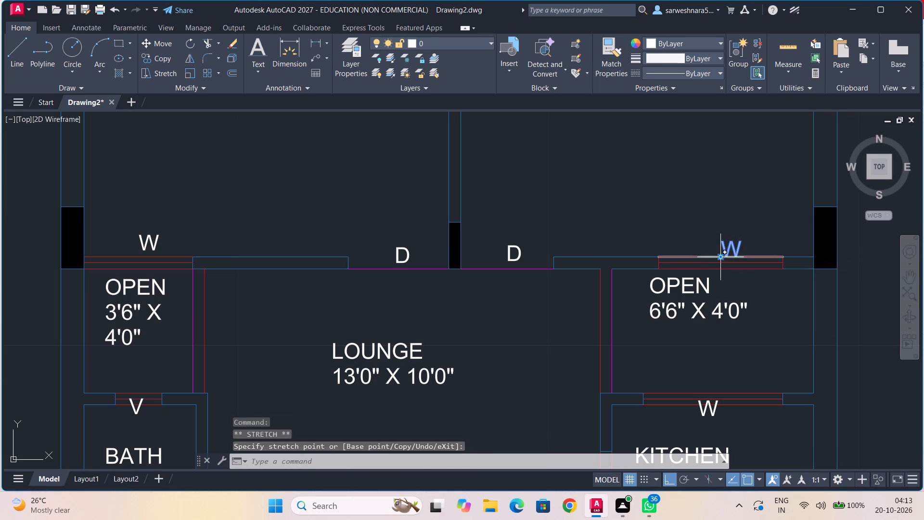
{"action": "left_click_drag", "start_coordinate": [721, 257], "coordinate": [719, 246]}
{"action": "left_click", "coordinate": [719, 246]}
{"action": "key", "text": "Escape"}
Shift both lines of the OPEN 6'6" X 4'0" label further down inside the open area.
{"action": "scroll", "coordinate": [712, 267], "scroll_direction": "down", "scroll_amount": 1}
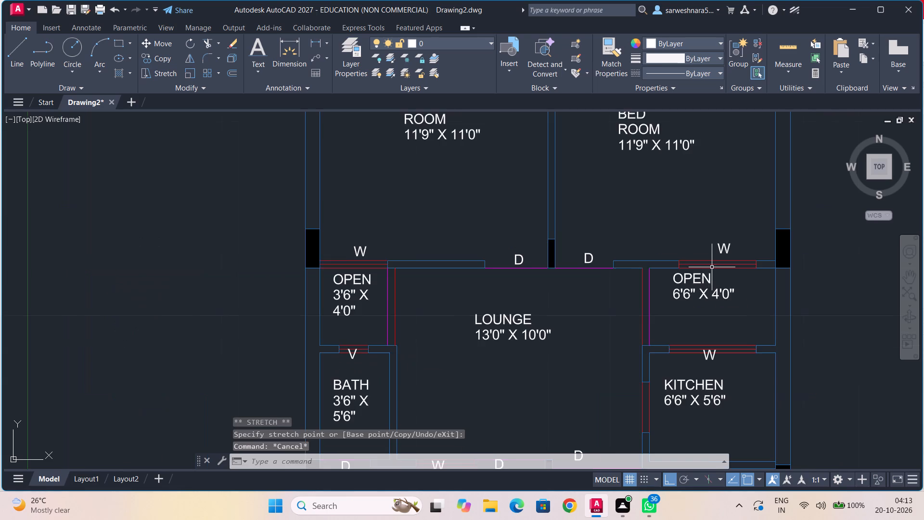
{"action": "middle_click_drag", "start_coordinate": [712, 267], "coordinate": [704, 232]}
{"action": "left_click", "coordinate": [696, 256]}
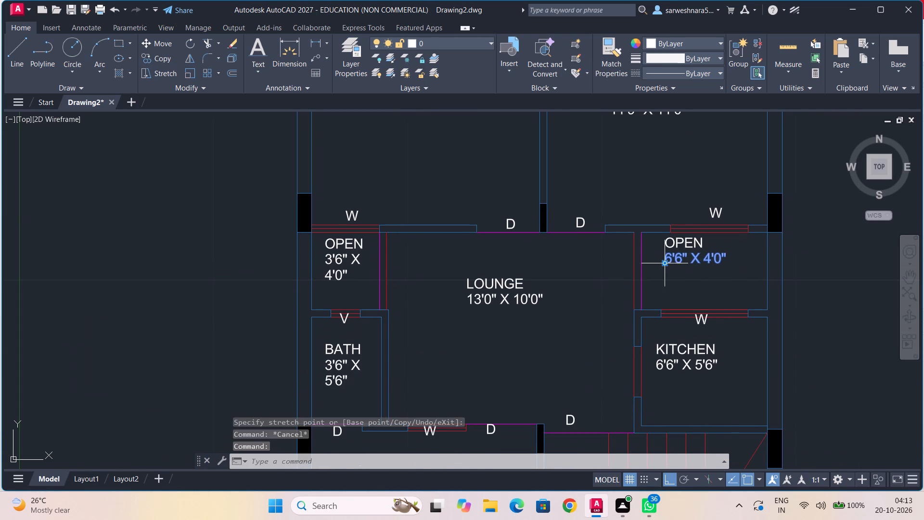
{"action": "left_click_drag", "start_coordinate": [667, 264], "coordinate": [668, 282]}
{"action": "left_click", "coordinate": [668, 282]}
{"action": "left_click", "coordinate": [669, 245]}
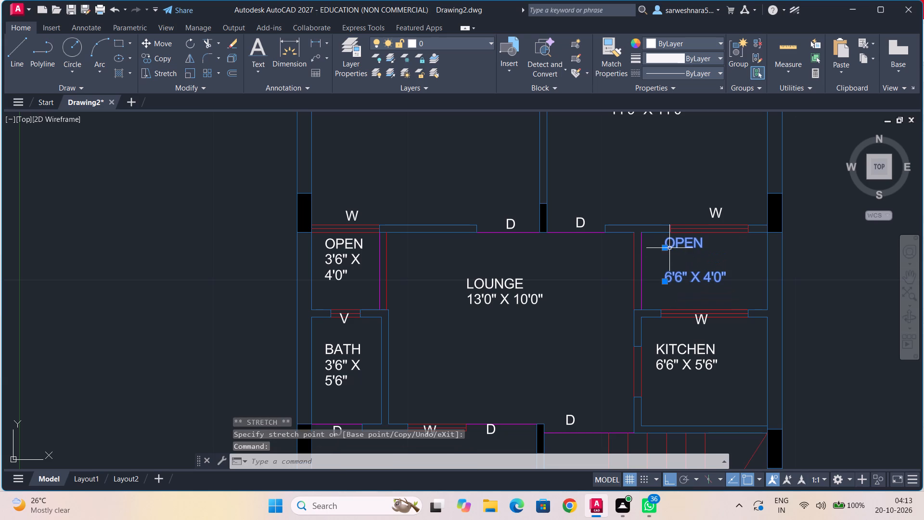
{"action": "left_click_drag", "start_coordinate": [666, 248], "coordinate": [666, 258]}
{"action": "left_click", "coordinate": [666, 258]}
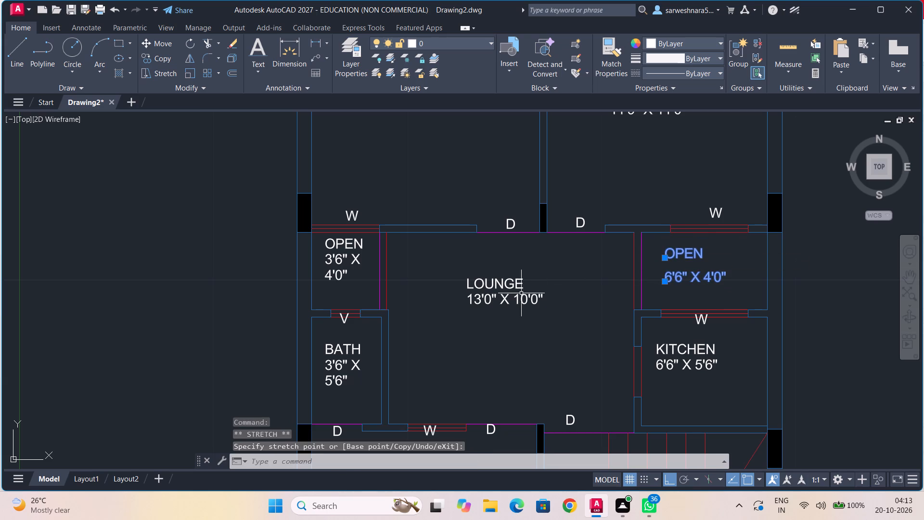
{"action": "middle_click_drag", "start_coordinate": [446, 302], "coordinate": [514, 252]}
{"action": "key", "text": "Escape"}
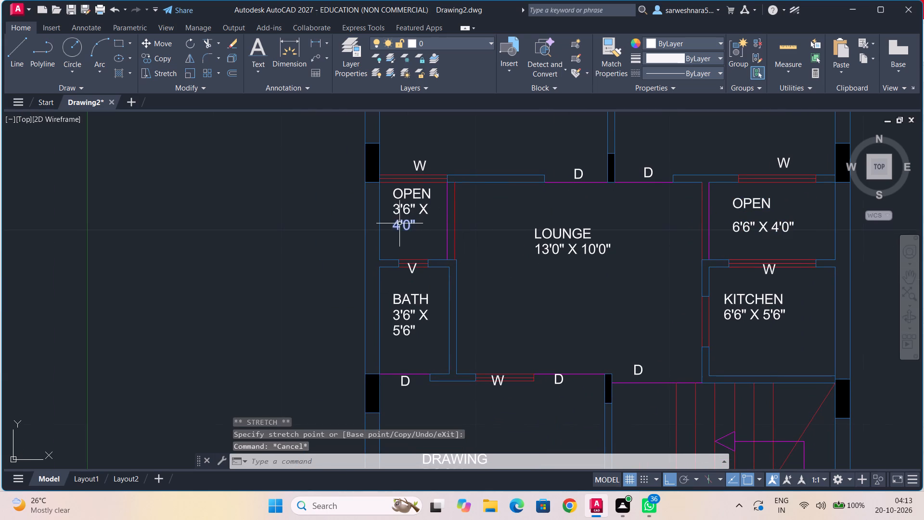
Shift all three lines of the OPEN 3'6" X 4'0" label down, away from the wall above.
{"action": "left_click", "coordinate": [396, 225]}
{"action": "left_click_drag", "start_coordinate": [395, 230], "coordinate": [396, 242]}
{"action": "left_click", "coordinate": [396, 242]}
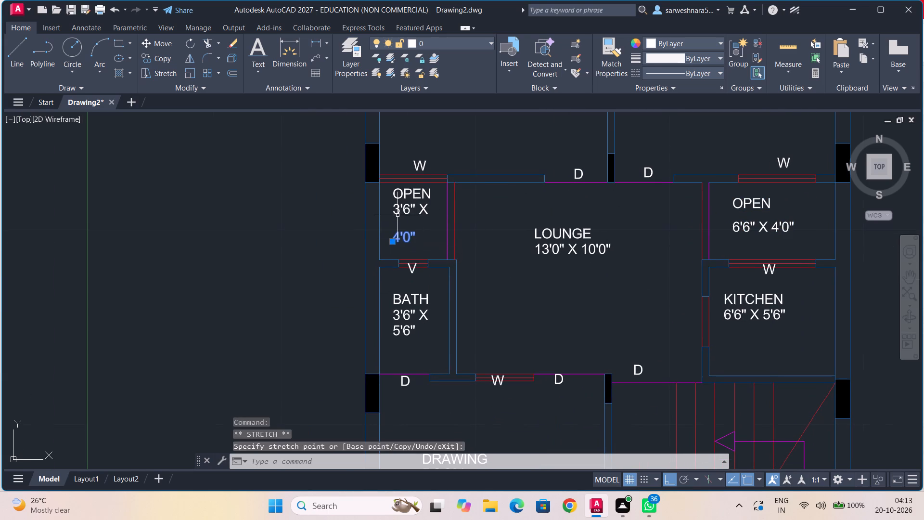
{"action": "left_click", "coordinate": [398, 213]}
{"action": "left_click_drag", "start_coordinate": [395, 214], "coordinate": [395, 226]}
{"action": "left_click", "coordinate": [395, 226]}
{"action": "left_click", "coordinate": [399, 199]}
{"action": "left_click_drag", "start_coordinate": [393, 201], "coordinate": [393, 207]}
{"action": "left_click", "coordinate": [393, 207]}
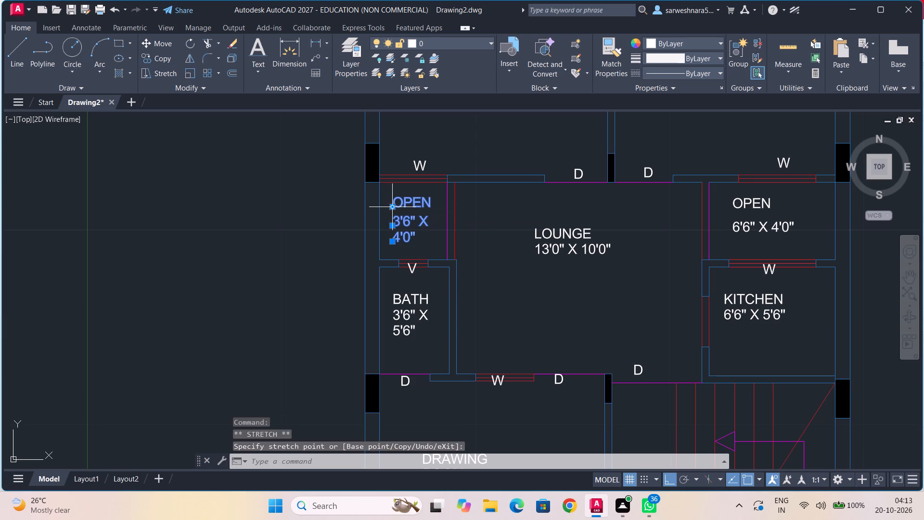
{"action": "key", "text": "Escape"}
Move the V mark of the 3'6" X 5'6" bathroom down, clear of the red ventilator lines.
{"action": "scroll", "coordinate": [432, 280], "scroll_direction": "up", "scroll_amount": 2}
{"action": "middle_click_drag", "start_coordinate": [432, 280], "coordinate": [447, 251]}
{"action": "left_click", "coordinate": [395, 230]}
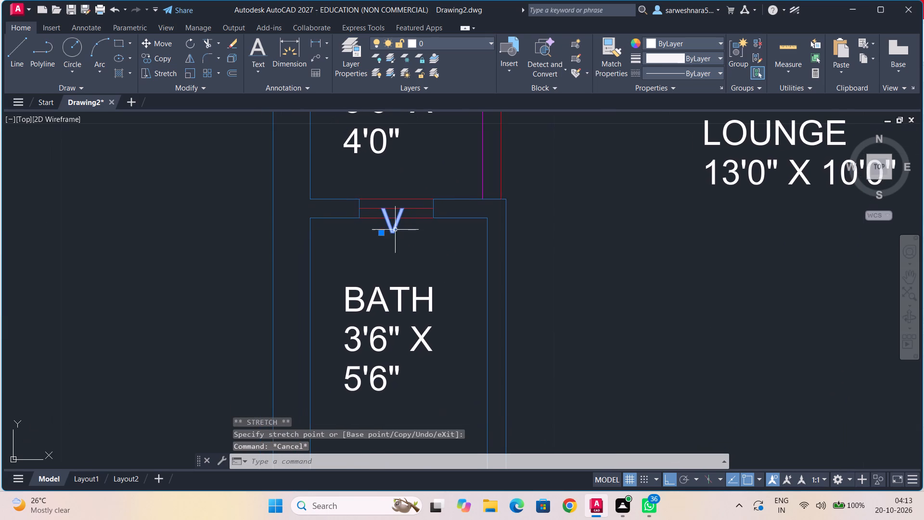
{"action": "left_click_drag", "start_coordinate": [380, 233], "coordinate": [382, 247]}
{"action": "left_click", "coordinate": [382, 247]}
{"action": "key", "text": "Escape"}
Move the W and D marks on the wall between the lounge and drawing room down, clear of the window and wall lines.
{"action": "scroll", "coordinate": [429, 268], "scroll_direction": "down", "scroll_amount": 1}
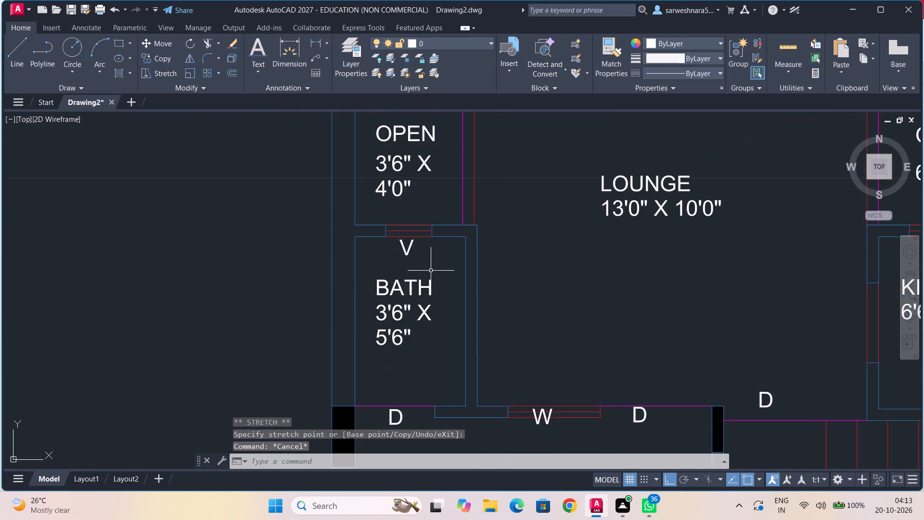
{"action": "scroll", "coordinate": [431, 271], "scroll_direction": "down", "scroll_amount": 1}
{"action": "middle_click_drag", "start_coordinate": [431, 271], "coordinate": [460, 196]}
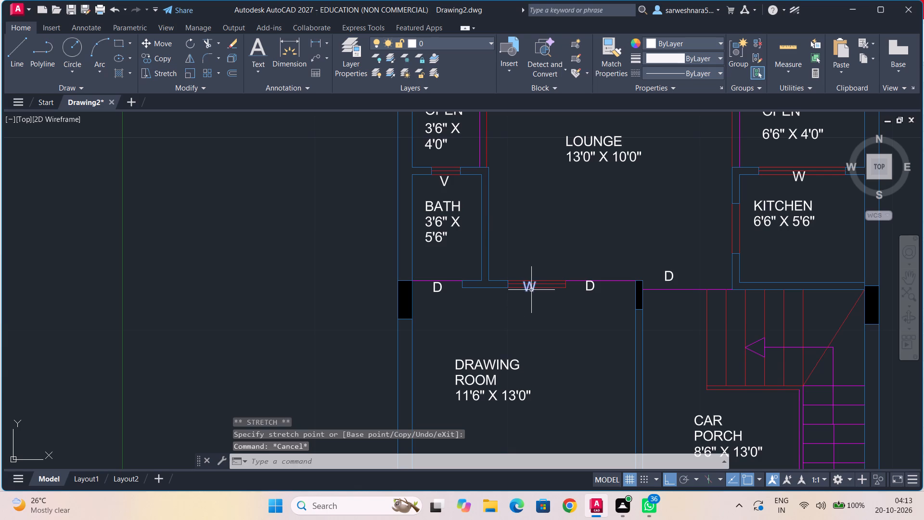
{"action": "left_click", "coordinate": [531, 290]}
{"action": "left_click_drag", "start_coordinate": [525, 292], "coordinate": [525, 302]}
{"action": "left_click", "coordinate": [525, 302]}
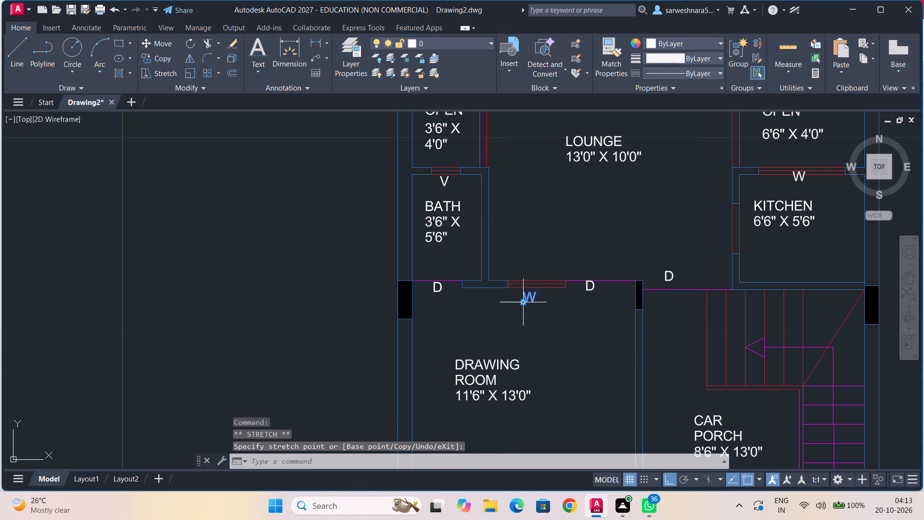
{"action": "left_click", "coordinate": [589, 289]}
{"action": "left_click_drag", "start_coordinate": [587, 292], "coordinate": [587, 292]}
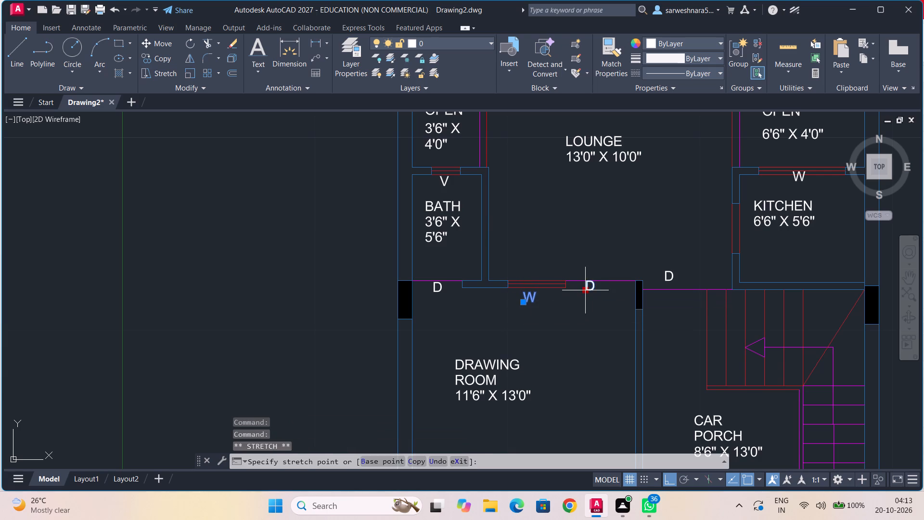
{"action": "left_click_drag", "start_coordinate": [587, 292], "coordinate": [588, 296]}
{"action": "left_click", "coordinate": [588, 296]}
Move the D mark at the lounge door above the car porch down and to the right, onto the magenta door line.
{"action": "middle_click_drag", "start_coordinate": [627, 299], "coordinate": [548, 243]}
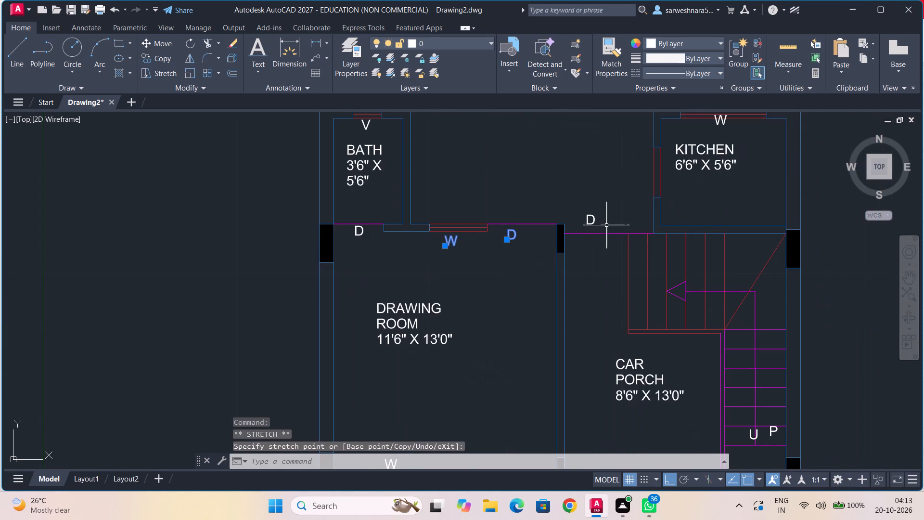
{"action": "left_click", "coordinate": [589, 223]}
{"action": "left_click_drag", "start_coordinate": [589, 224], "coordinate": [590, 230]}
{"action": "left_click", "coordinate": [590, 230]}
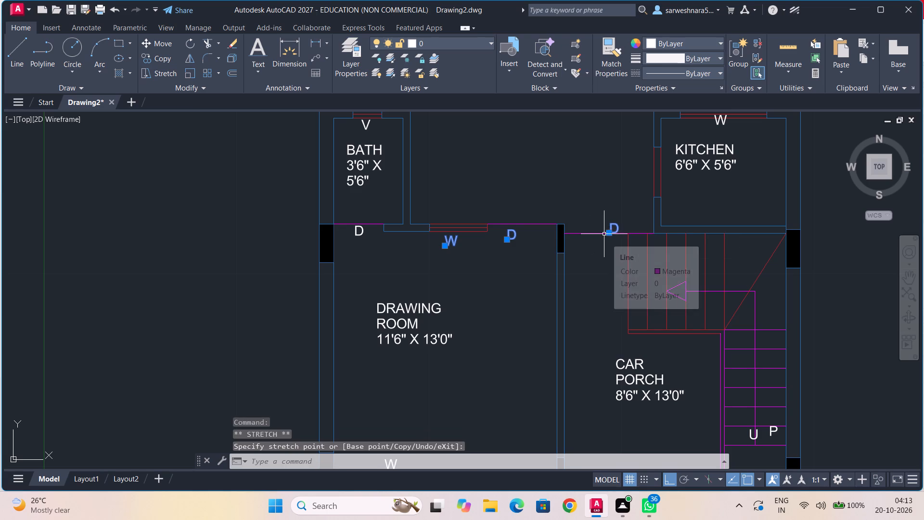
Undo the last move of the lounge door's D mark and shift it slightly down, just above the magenta door line.
{"action": "key", "text": "ctrl+z"}
{"action": "key", "text": "Escape"}
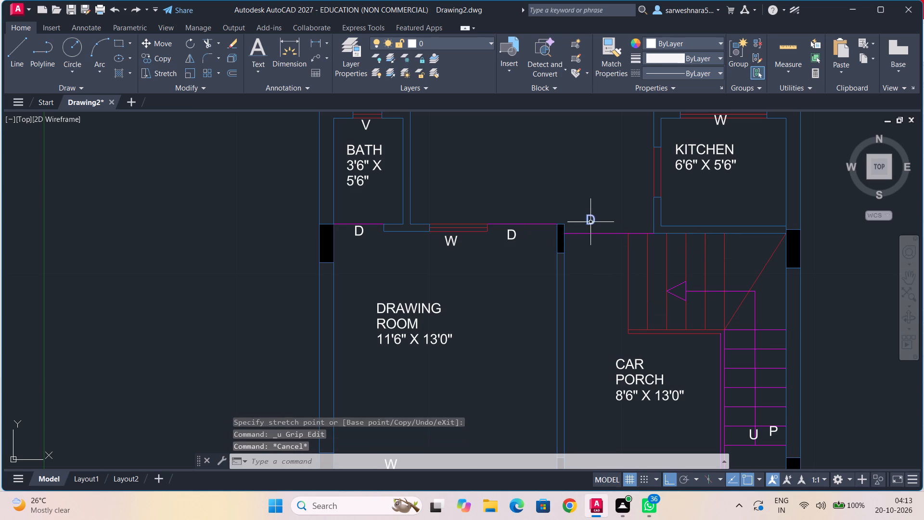
{"action": "left_click", "coordinate": [590, 222]}
{"action": "scroll", "coordinate": [586, 223], "scroll_direction": "up", "scroll_amount": 2}
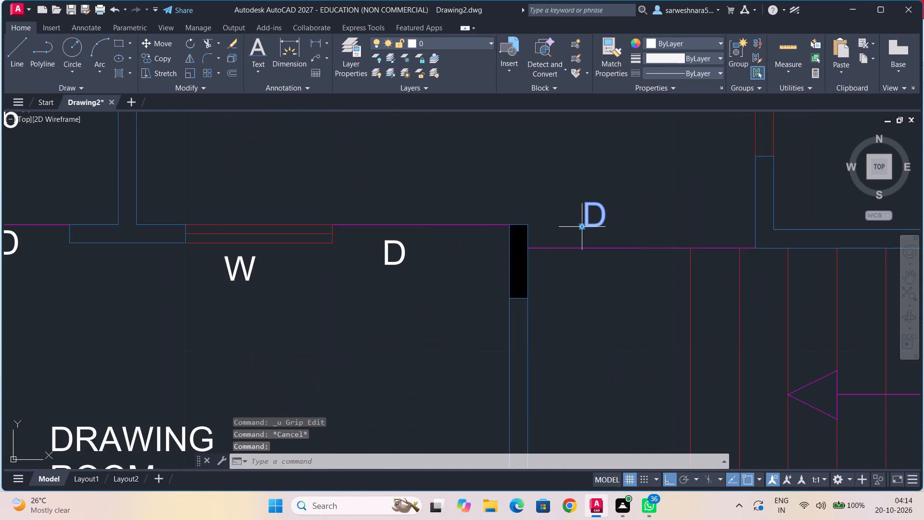
{"action": "left_click_drag", "start_coordinate": [584, 227], "coordinate": [584, 233]}
{"action": "left_click", "coordinate": [584, 233]}
{"action": "key", "text": "Escape"}
{"action": "scroll", "coordinate": [493, 199], "scroll_direction": "down", "scroll_amount": 1}
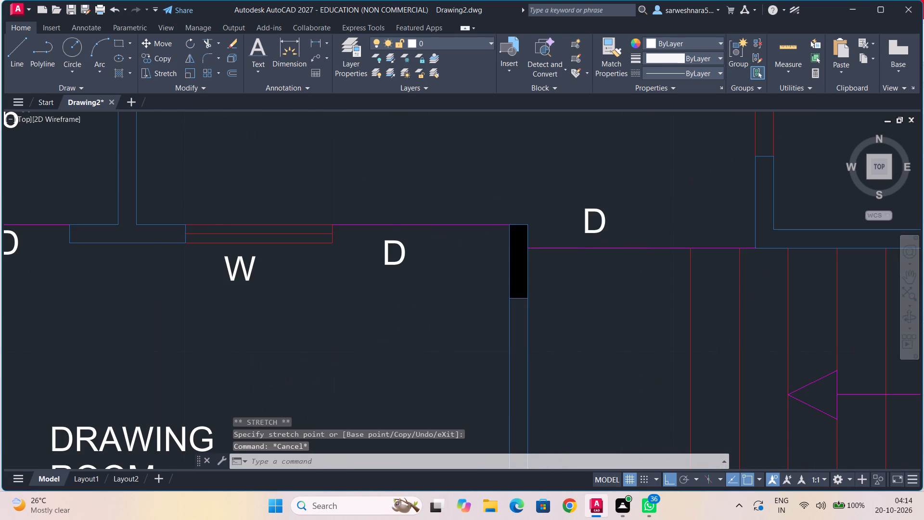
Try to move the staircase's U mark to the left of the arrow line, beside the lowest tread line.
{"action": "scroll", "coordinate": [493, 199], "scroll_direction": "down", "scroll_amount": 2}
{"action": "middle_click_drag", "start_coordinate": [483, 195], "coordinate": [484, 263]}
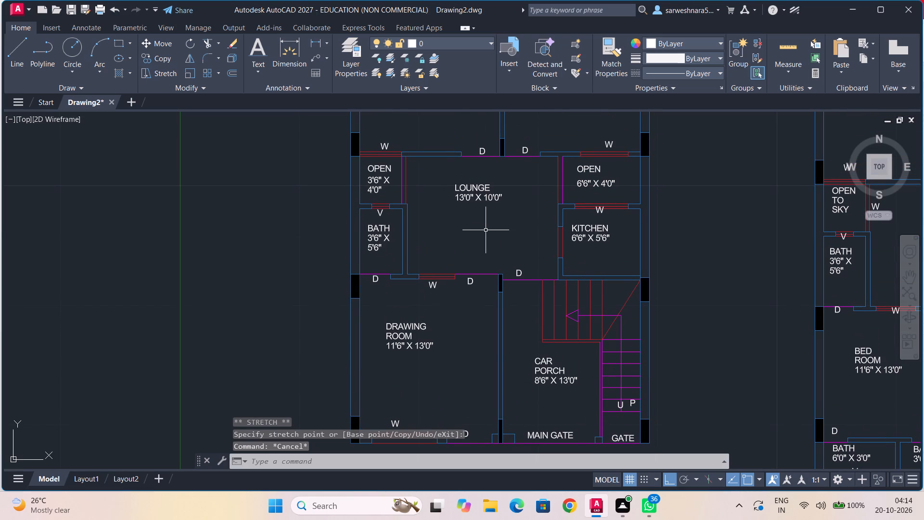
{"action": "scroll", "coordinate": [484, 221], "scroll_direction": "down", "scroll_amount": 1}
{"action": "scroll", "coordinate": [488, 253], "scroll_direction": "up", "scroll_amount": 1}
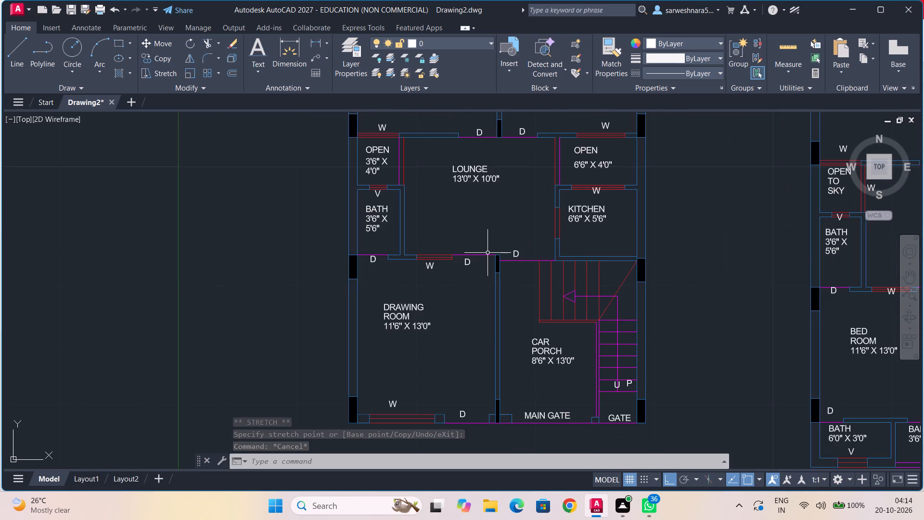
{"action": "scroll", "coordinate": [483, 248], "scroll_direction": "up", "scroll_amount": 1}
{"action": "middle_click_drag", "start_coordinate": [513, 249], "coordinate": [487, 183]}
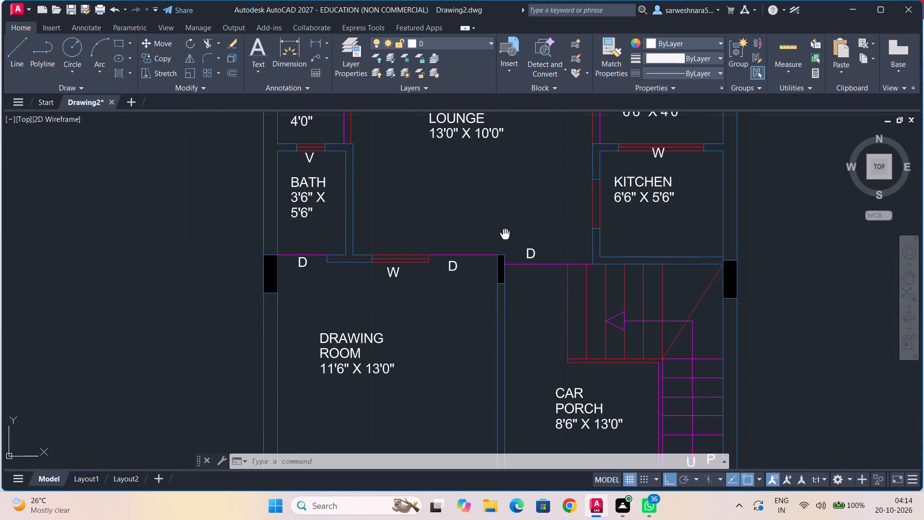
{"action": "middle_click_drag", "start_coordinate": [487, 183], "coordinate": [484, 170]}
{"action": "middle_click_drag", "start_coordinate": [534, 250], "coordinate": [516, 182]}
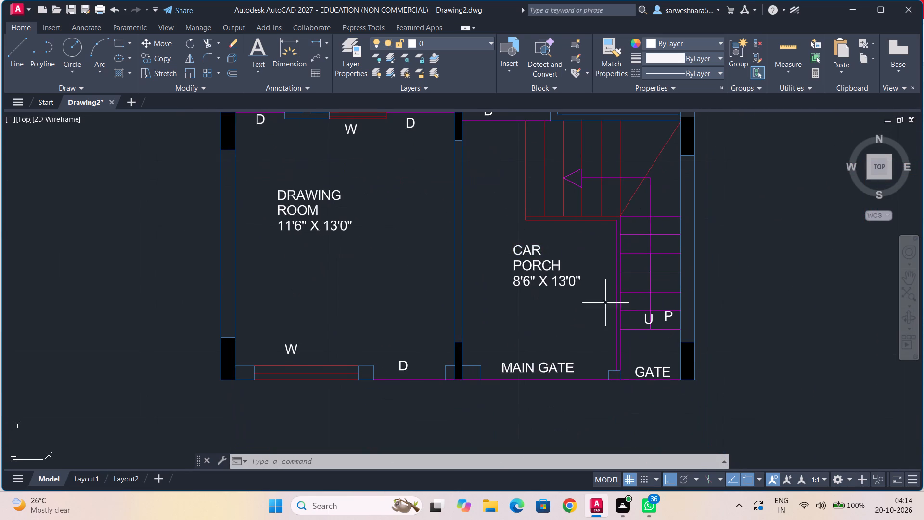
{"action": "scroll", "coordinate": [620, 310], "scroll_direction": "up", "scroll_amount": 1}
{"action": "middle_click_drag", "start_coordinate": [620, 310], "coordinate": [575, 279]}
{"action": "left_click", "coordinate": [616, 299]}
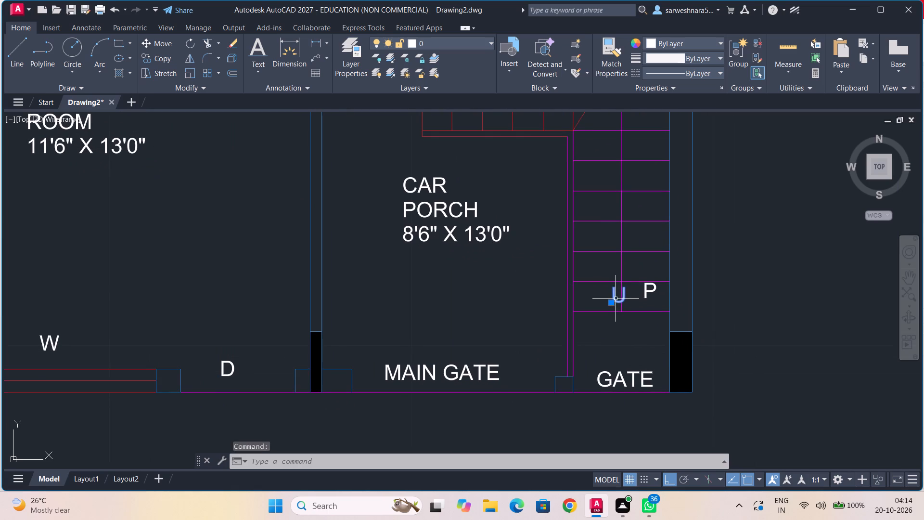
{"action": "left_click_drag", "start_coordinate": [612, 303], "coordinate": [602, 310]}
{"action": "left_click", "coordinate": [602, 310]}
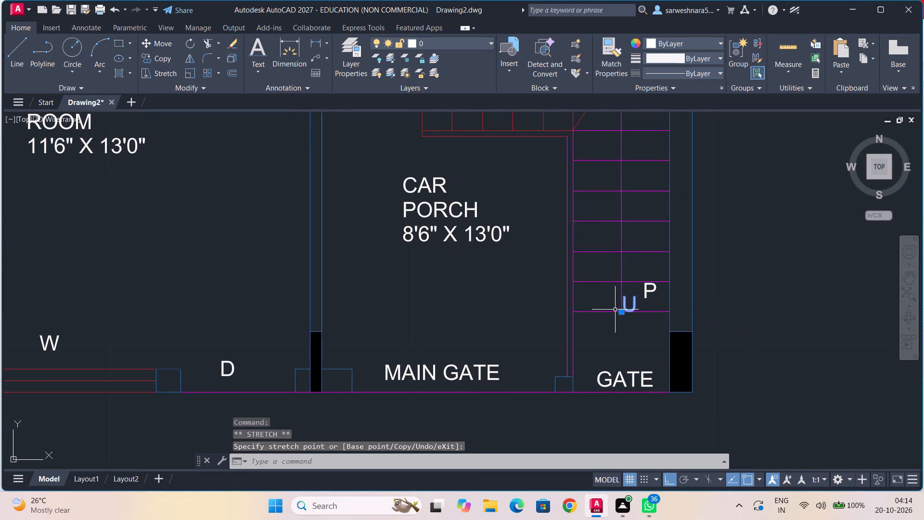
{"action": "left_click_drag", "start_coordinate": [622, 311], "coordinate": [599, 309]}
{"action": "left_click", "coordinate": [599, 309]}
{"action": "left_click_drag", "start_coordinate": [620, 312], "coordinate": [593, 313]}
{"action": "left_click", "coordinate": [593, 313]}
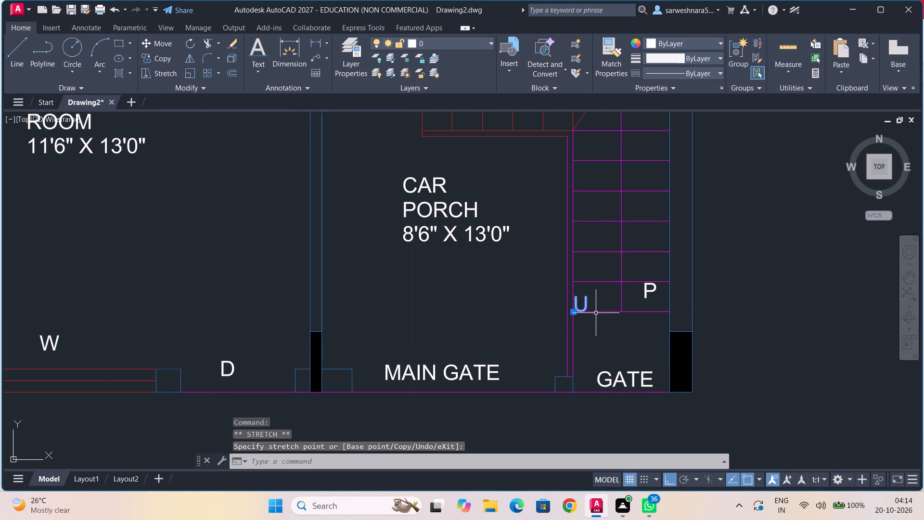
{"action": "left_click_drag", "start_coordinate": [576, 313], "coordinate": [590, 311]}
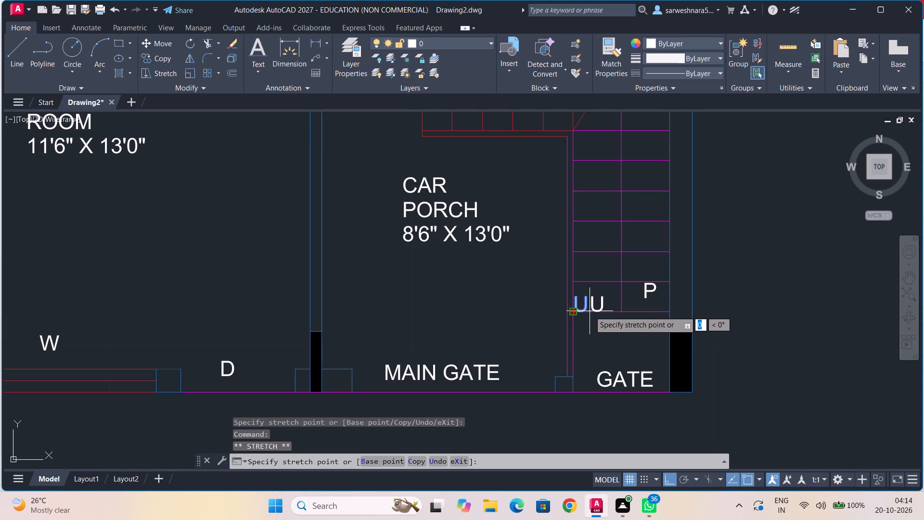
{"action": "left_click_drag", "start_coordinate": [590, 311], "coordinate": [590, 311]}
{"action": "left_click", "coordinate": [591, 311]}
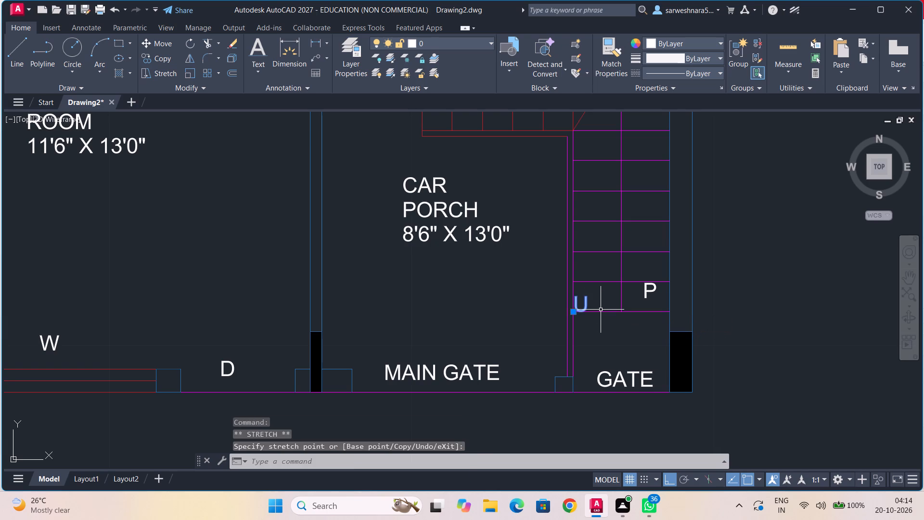
Turn Ortho off and place the U mark on the lowest stair tread, midway between the stair edge and the arrow line.
{"action": "key", "text": "F8"}
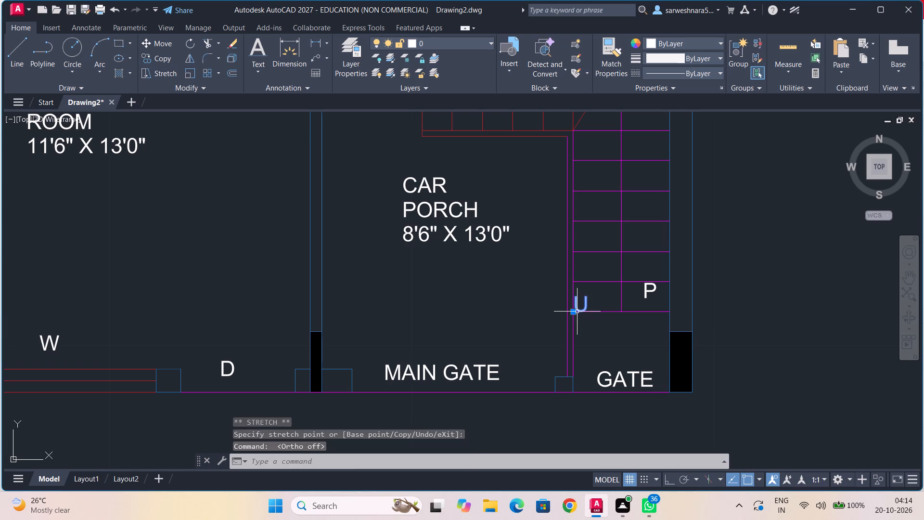
{"action": "left_click_drag", "start_coordinate": [574, 313], "coordinate": [591, 311]}
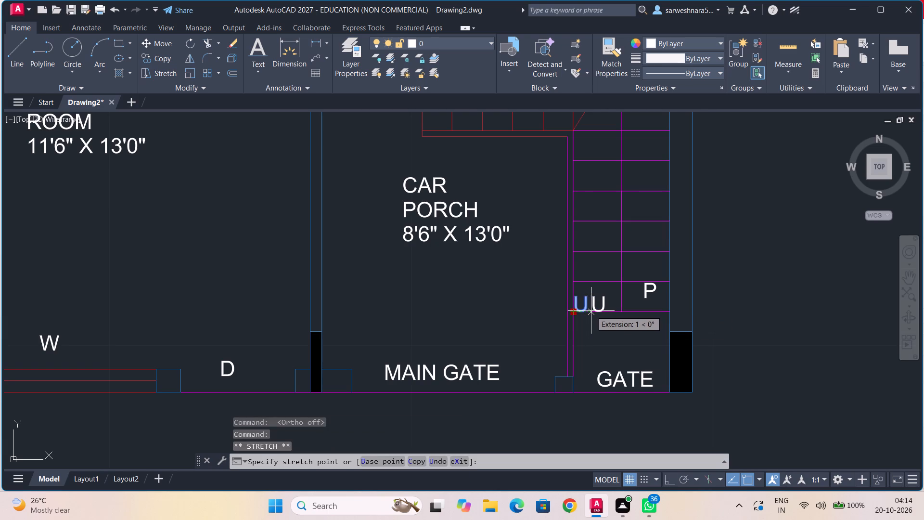
{"action": "left_click_drag", "start_coordinate": [591, 311], "coordinate": [593, 311]}
{"action": "left_click", "coordinate": [593, 311]}
Move the P mark down level with the U, on the other side of the arrow line, and fine-tune the U's position.
{"action": "left_click", "coordinate": [644, 294]}
{"action": "left_click_drag", "start_coordinate": [644, 296], "coordinate": [643, 300]}
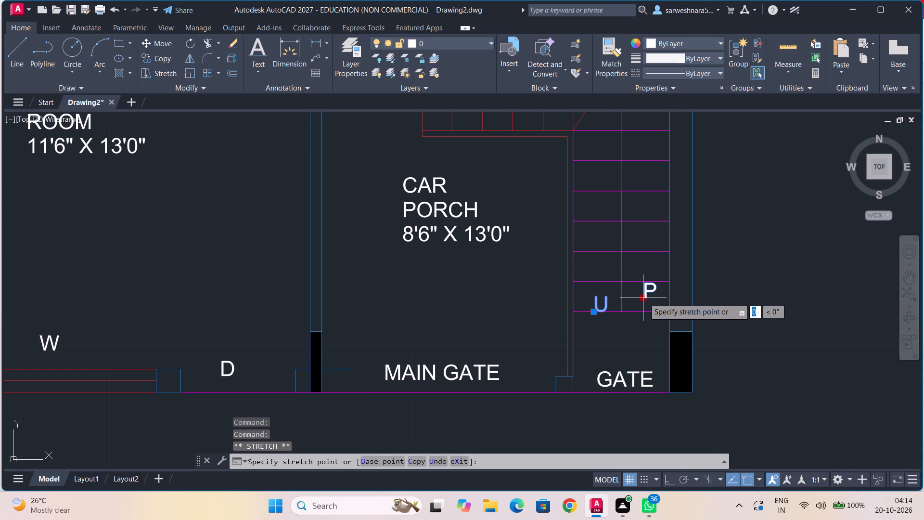
{"action": "left_click_drag", "start_coordinate": [643, 300], "coordinate": [633, 314]}
{"action": "left_click", "coordinate": [633, 314]}
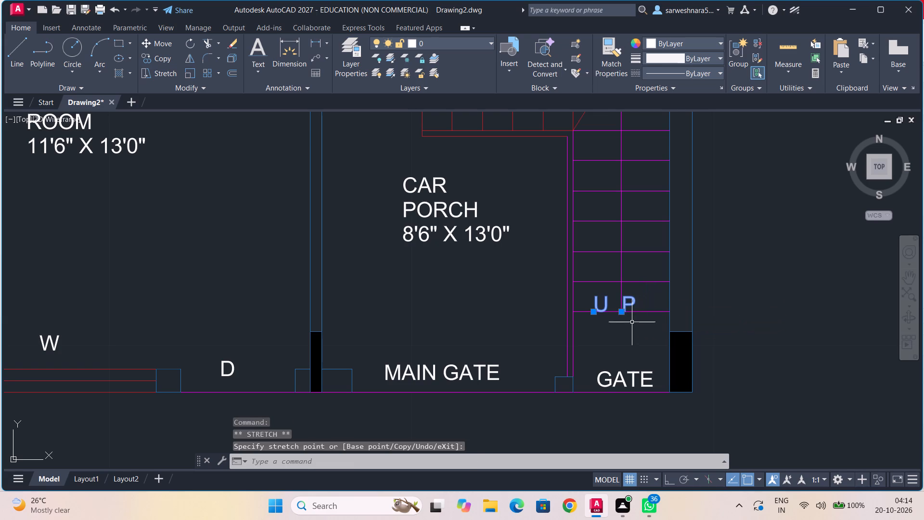
{"action": "left_click_drag", "start_coordinate": [622, 312], "coordinate": [635, 310]}
{"action": "left_click", "coordinate": [635, 310]}
{"action": "left_click", "coordinate": [595, 312]}
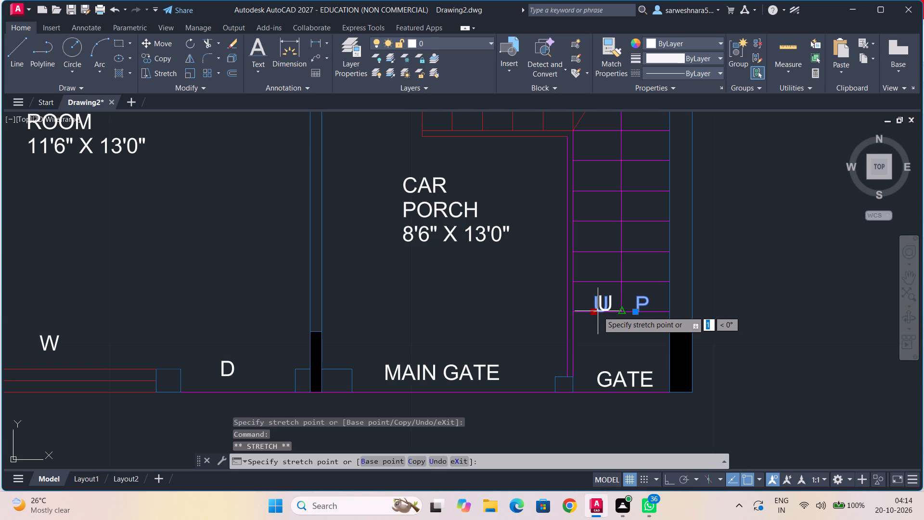
{"action": "left_click", "coordinate": [597, 311]}
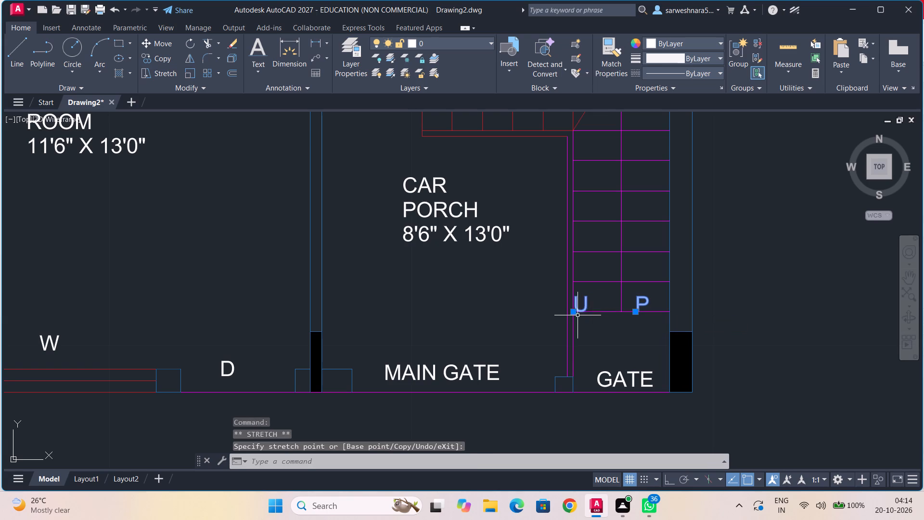
{"action": "left_click_drag", "start_coordinate": [574, 313], "coordinate": [594, 312]}
{"action": "left_click", "coordinate": [594, 312]}
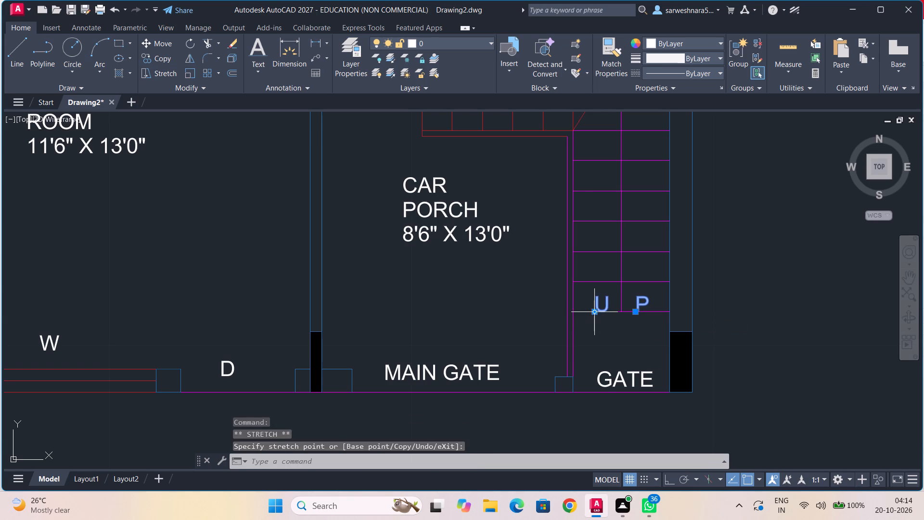
{"action": "key", "text": "Escape"}
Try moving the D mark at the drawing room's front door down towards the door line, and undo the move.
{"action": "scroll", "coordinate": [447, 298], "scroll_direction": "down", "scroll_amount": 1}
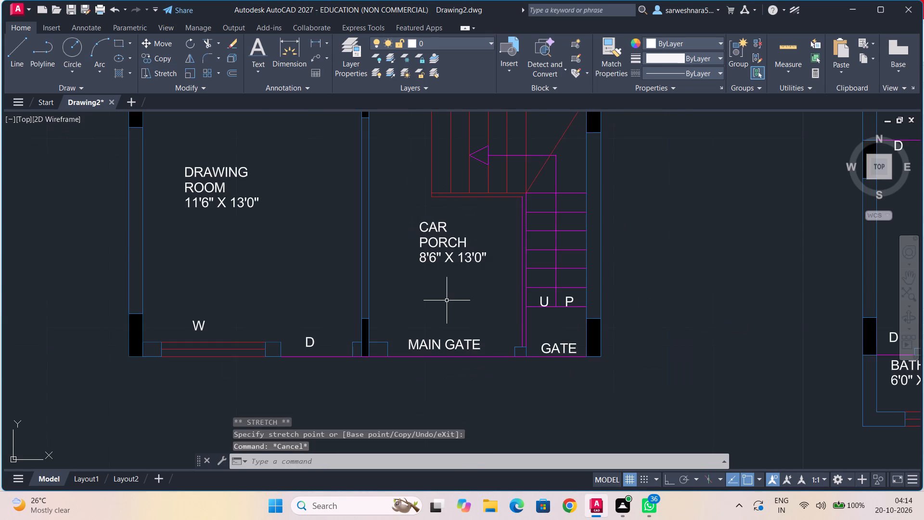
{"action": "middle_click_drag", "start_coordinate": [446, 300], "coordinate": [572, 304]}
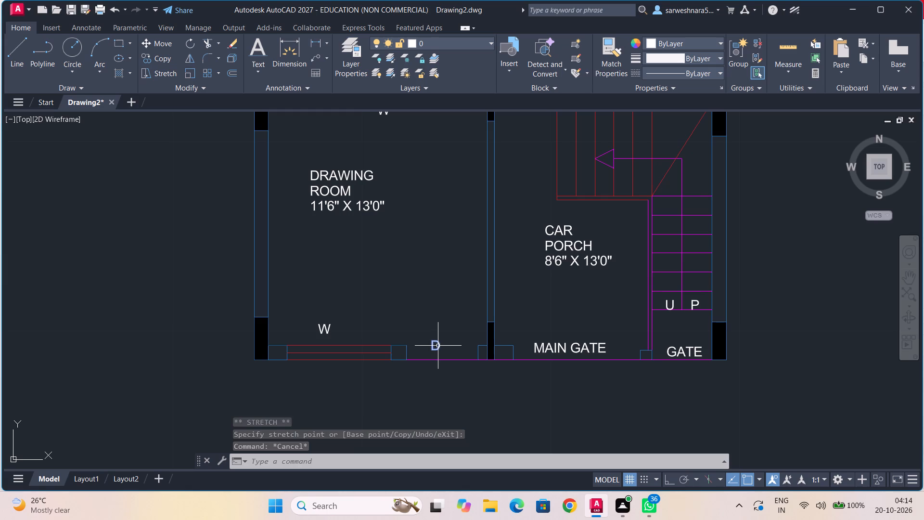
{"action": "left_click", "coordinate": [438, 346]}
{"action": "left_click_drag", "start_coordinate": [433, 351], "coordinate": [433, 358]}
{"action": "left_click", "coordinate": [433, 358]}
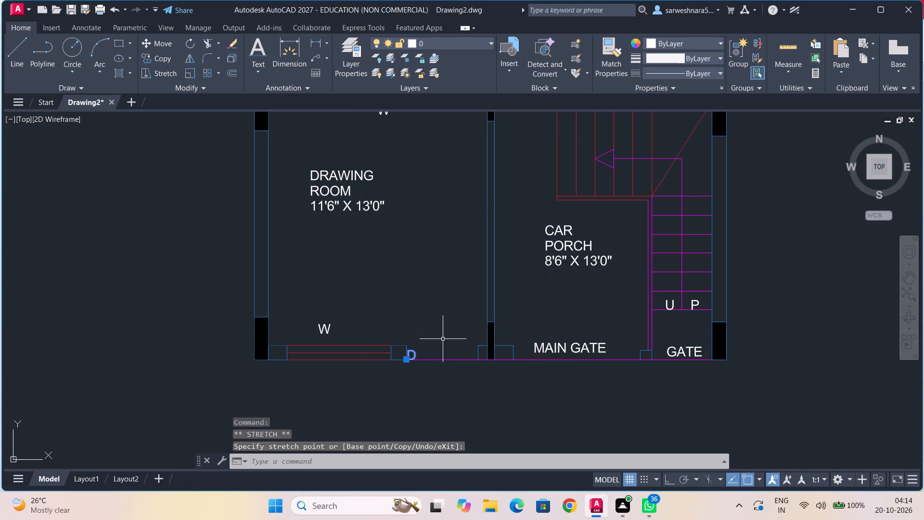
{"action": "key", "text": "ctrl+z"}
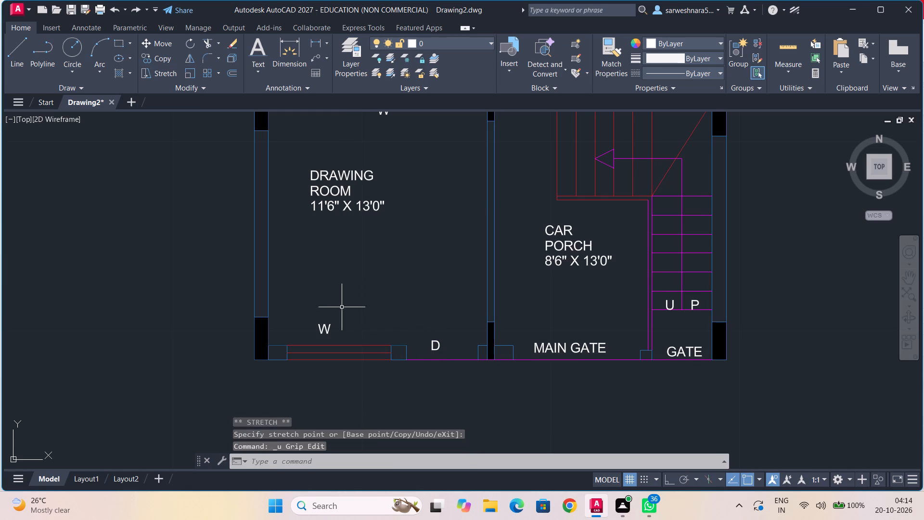
Move the W mark at the drawing room's front window down, closer to the red window lines.
{"action": "scroll", "coordinate": [335, 311], "scroll_direction": "up", "scroll_amount": 2}
{"action": "middle_click_drag", "start_coordinate": [336, 311], "coordinate": [400, 249]}
{"action": "left_click", "coordinate": [363, 295]}
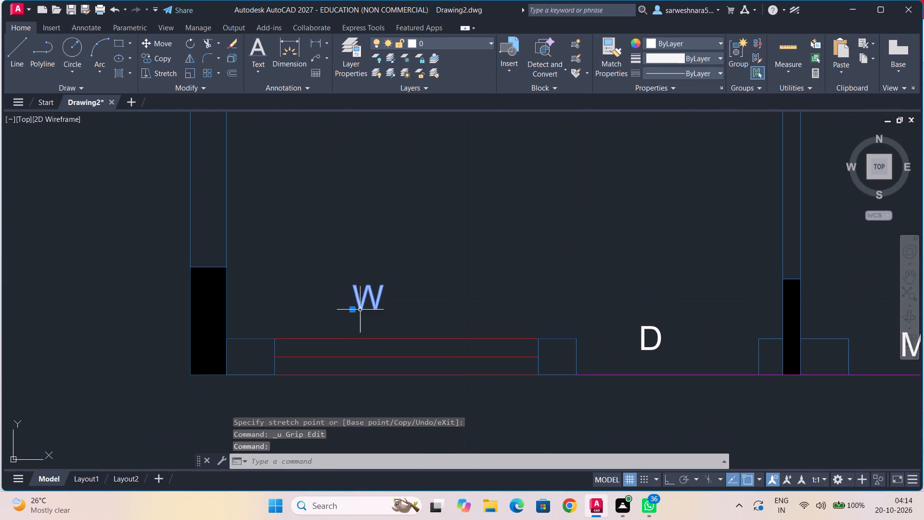
{"action": "left_click_drag", "start_coordinate": [355, 311], "coordinate": [355, 325]}
{"action": "left_click", "coordinate": [355, 325]}
{"action": "scroll", "coordinate": [453, 269], "scroll_direction": "down", "scroll_amount": 4}
{"action": "middle_click_drag", "start_coordinate": [496, 247], "coordinate": [367, 360]}
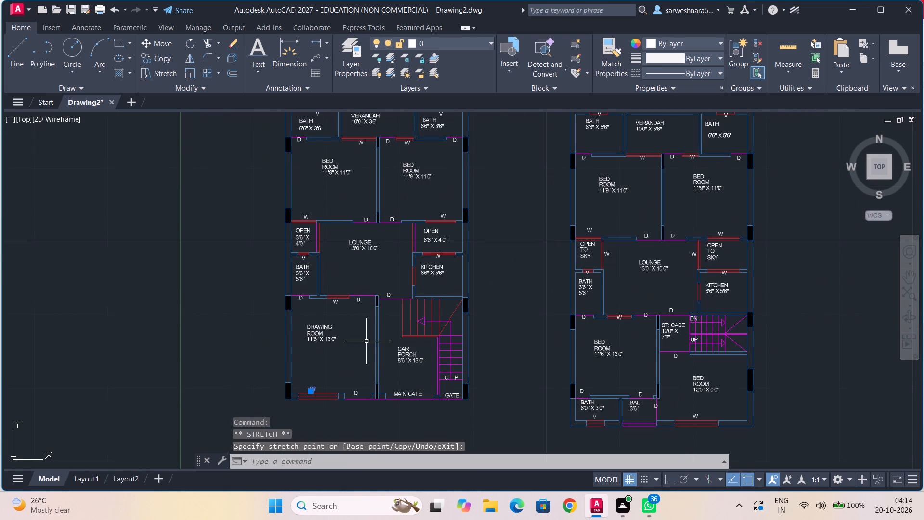
{"action": "key", "text": "Escape"}
Shift both lines of the KITCHEN 6'6" X 5'6" label down, away from the window above.
{"action": "scroll", "coordinate": [433, 286], "scroll_direction": "up", "scroll_amount": 3}
{"action": "middle_click_drag", "start_coordinate": [438, 268], "coordinate": [439, 282]}
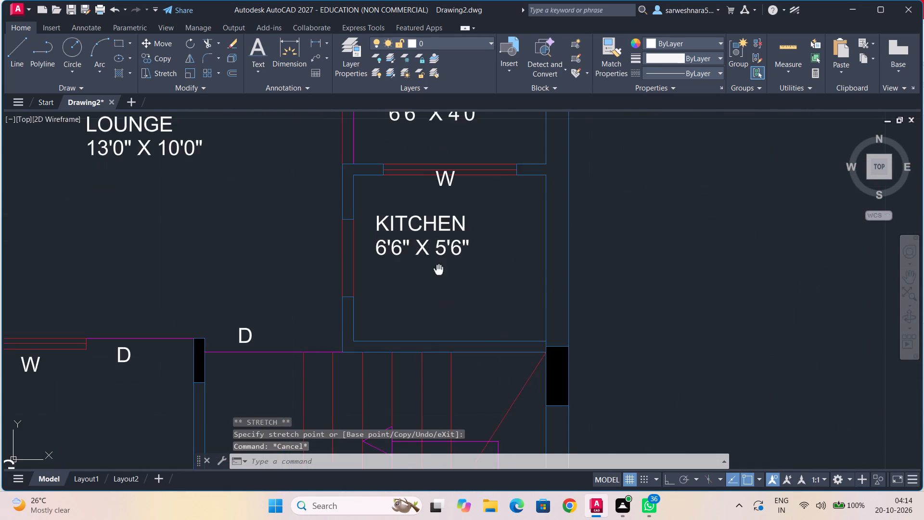
{"action": "middle_click_drag", "start_coordinate": [439, 282], "coordinate": [439, 341]}
{"action": "left_click", "coordinate": [421, 299]}
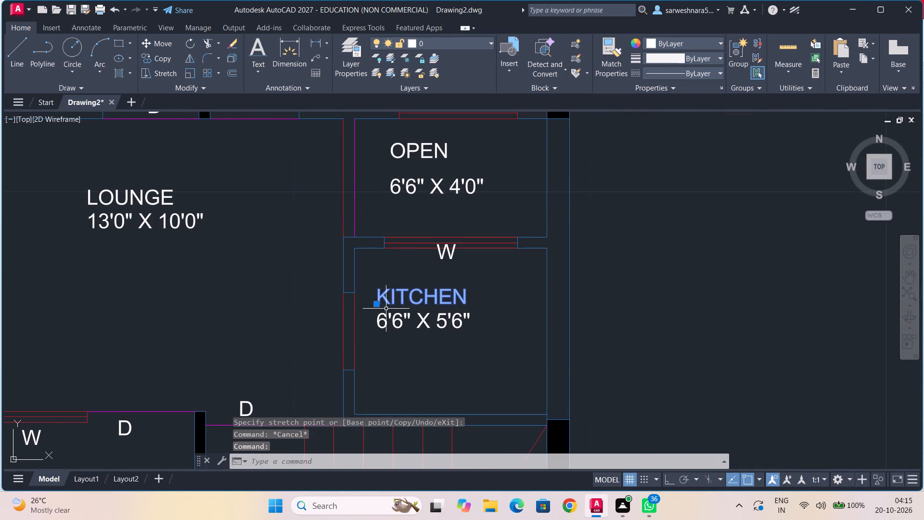
{"action": "left_click", "coordinate": [391, 318]}
{"action": "left_click_drag", "start_coordinate": [380, 329], "coordinate": [381, 361]}
{"action": "left_click", "coordinate": [381, 361]}
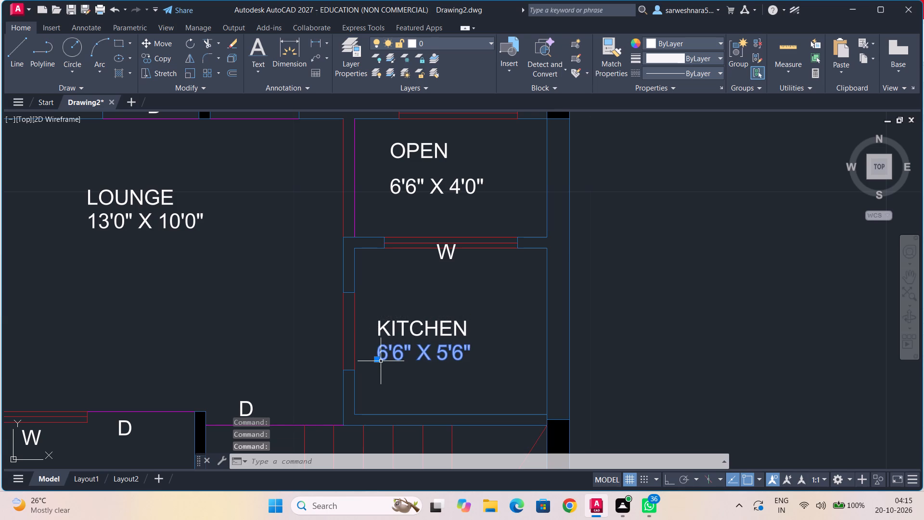
Move the W mark of the kitchen window down, clear of the red window lines.
{"action": "left_click", "coordinate": [440, 253]}
{"action": "left_click_drag", "start_coordinate": [436, 258], "coordinate": [438, 269]}
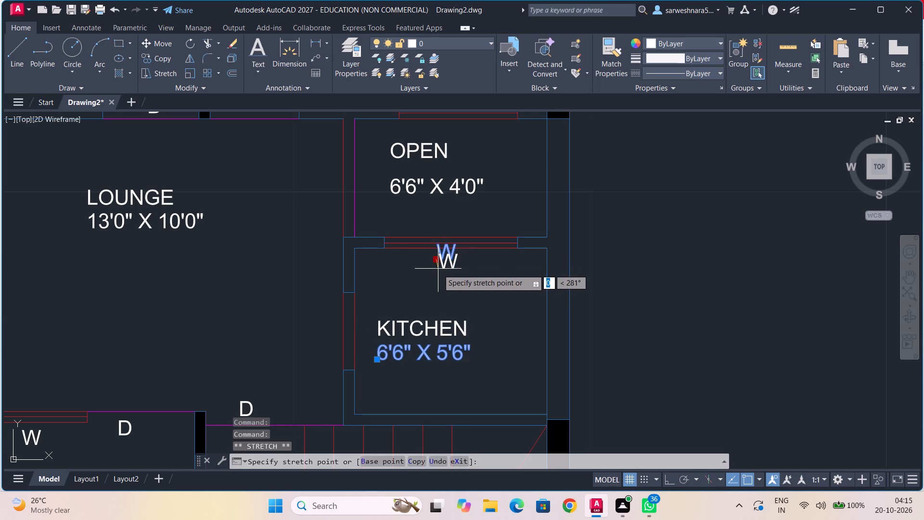
{"action": "left_click", "coordinate": [438, 269]}
Move the D mark at the north-west bath's door in the car-porch plan down, clear of the door line.
{"action": "scroll", "coordinate": [443, 221], "scroll_direction": "down", "scroll_amount": 1}
{"action": "middle_click_drag", "start_coordinate": [343, 256], "coordinate": [350, 249]}
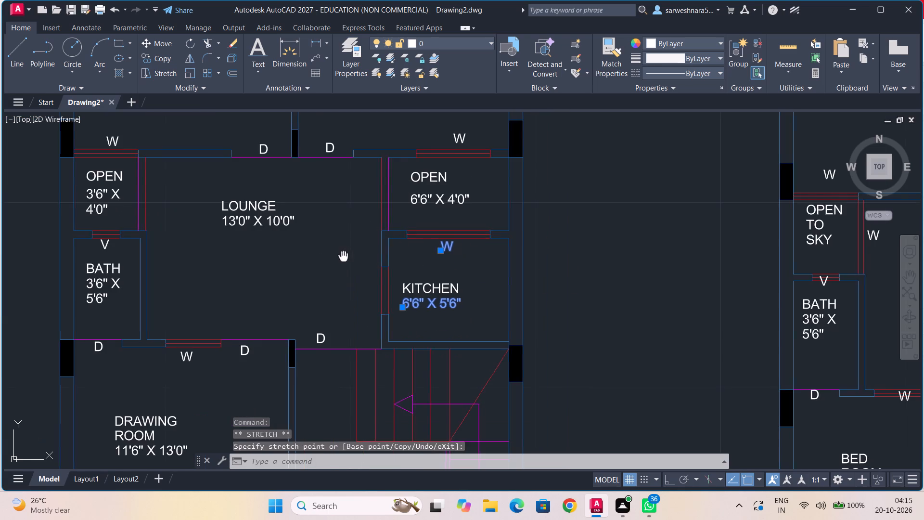
{"action": "middle_click_drag", "start_coordinate": [350, 249], "coordinate": [416, 193]}
{"action": "scroll", "coordinate": [417, 192], "scroll_direction": "down", "scroll_amount": 2}
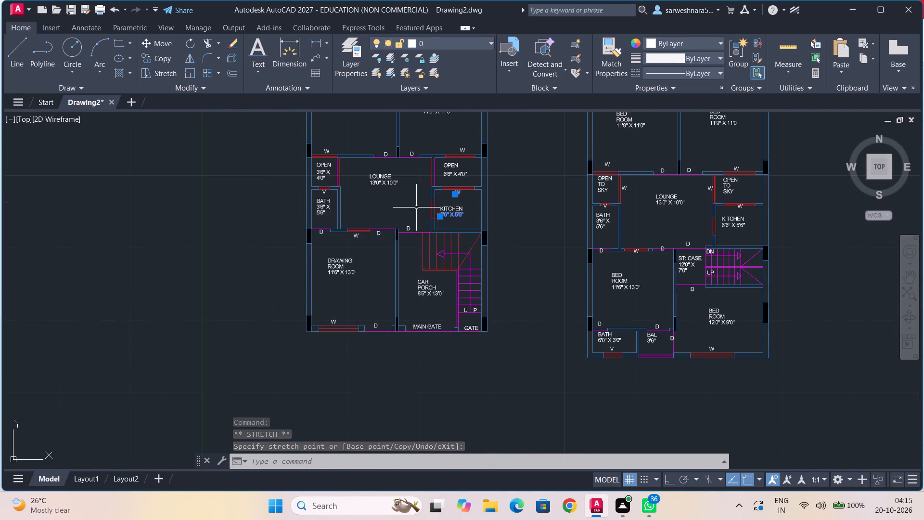
{"action": "middle_click_drag", "start_coordinate": [424, 217], "coordinate": [376, 324]}
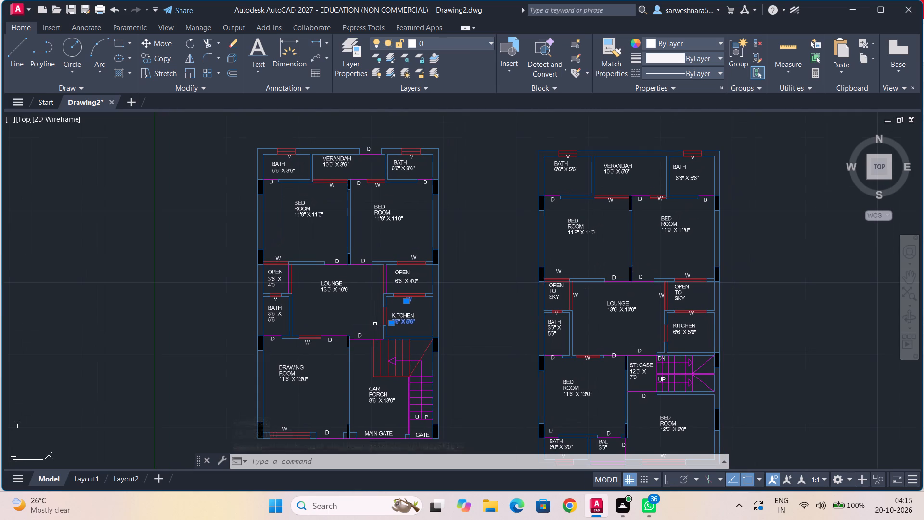
{"action": "middle_click_drag", "start_coordinate": [476, 259], "coordinate": [428, 242]}
{"action": "scroll", "coordinate": [177, 199], "scroll_direction": "up", "scroll_amount": 2}
{"action": "scroll", "coordinate": [270, 170], "scroll_direction": "up", "scroll_amount": 1}
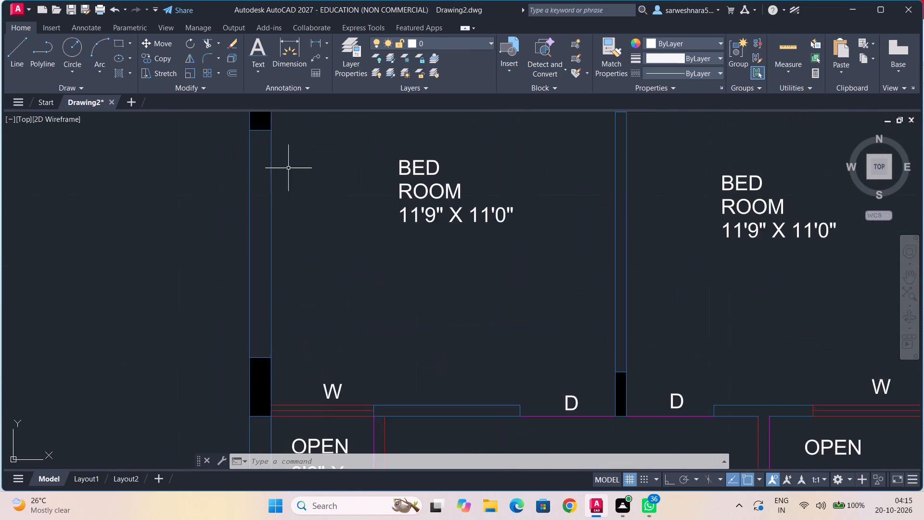
{"action": "middle_click_drag", "start_coordinate": [288, 168], "coordinate": [296, 327]}
{"action": "left_click", "coordinate": [307, 247]}
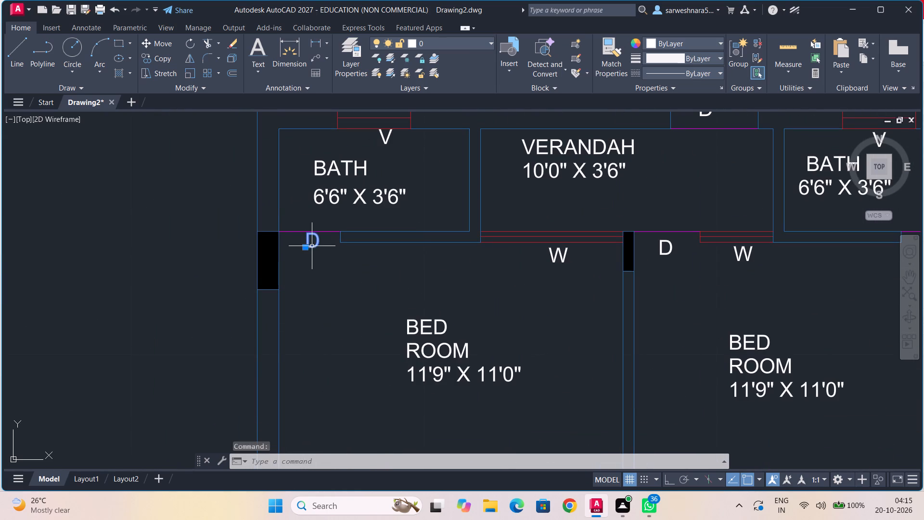
{"action": "left_click_drag", "start_coordinate": [306, 248], "coordinate": [307, 261]}
{"action": "left_click", "coordinate": [306, 261]}
{"action": "scroll", "coordinate": [398, 261], "scroll_direction": "down", "scroll_amount": 1}
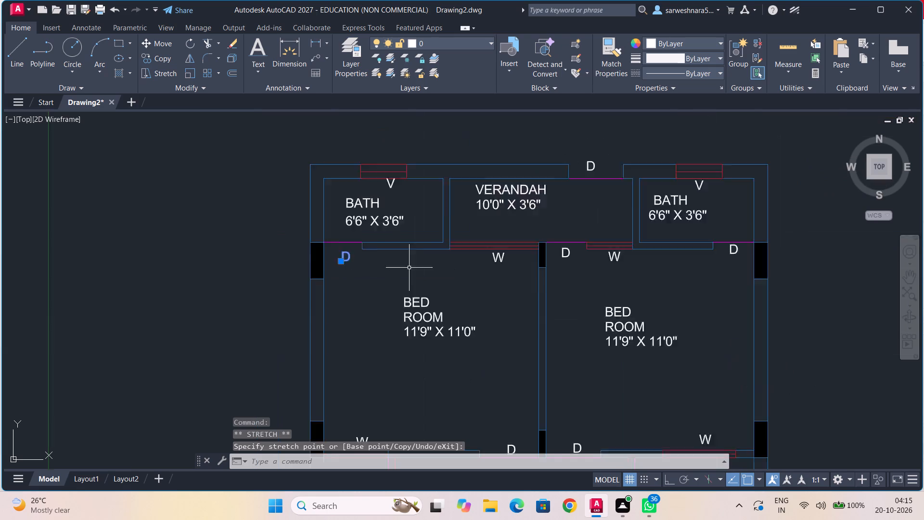
{"action": "scroll", "coordinate": [417, 271], "scroll_direction": "down", "scroll_amount": 1}
{"action": "middle_click_drag", "start_coordinate": [499, 300], "coordinate": [290, 289]}
{"action": "key", "text": "Escape"}
Shift both lines of the north-west BATH 6'6" X 5'6" label down in the ST: CASE plan, towards the room's centre.
{"action": "middle_click_drag", "start_coordinate": [490, 283], "coordinate": [454, 273]}
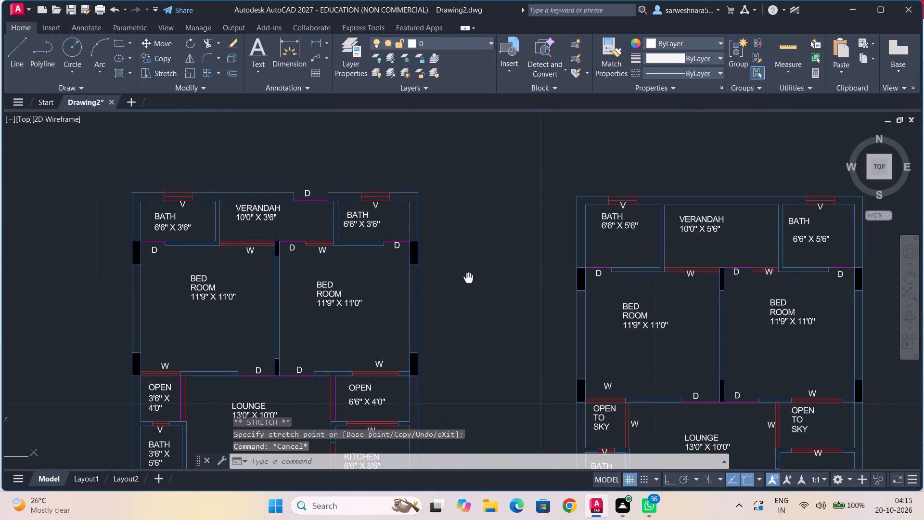
{"action": "middle_click_drag", "start_coordinate": [454, 273], "coordinate": [321, 249]}
{"action": "middle_click_drag", "start_coordinate": [454, 228], "coordinate": [385, 272]}
{"action": "scroll", "coordinate": [383, 272], "scroll_direction": "up", "scroll_amount": 3}
{"action": "middle_click_drag", "start_coordinate": [383, 264], "coordinate": [384, 265]}
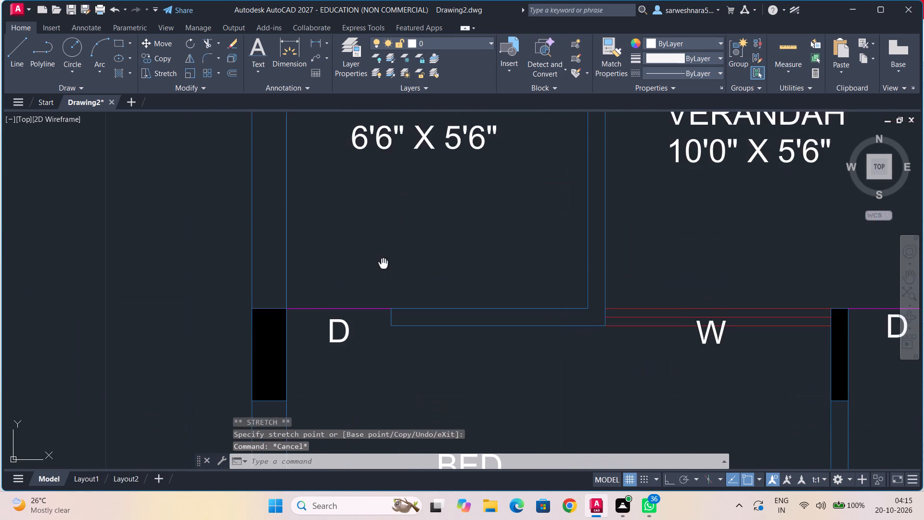
{"action": "middle_click_drag", "start_coordinate": [384, 265], "coordinate": [352, 364]}
{"action": "left_click", "coordinate": [333, 252]}
{"action": "left_click", "coordinate": [327, 244]}
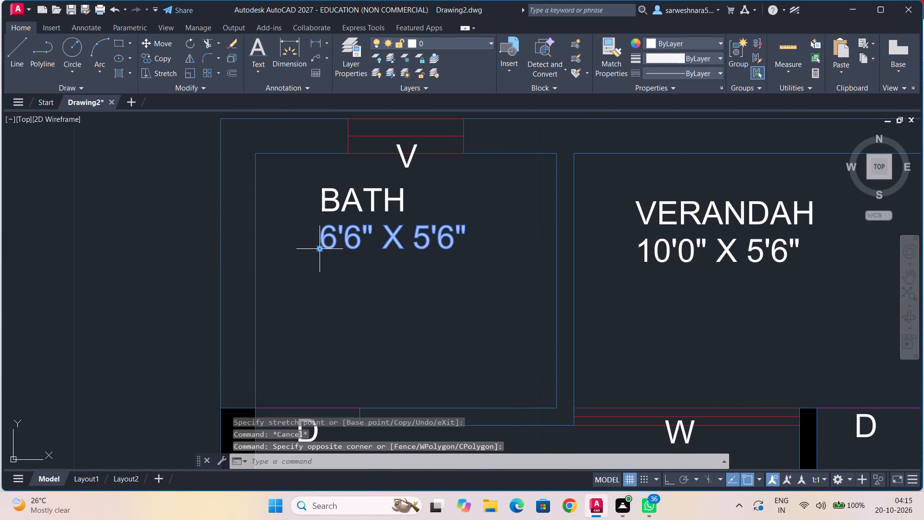
{"action": "left_click_drag", "start_coordinate": [320, 249], "coordinate": [318, 316]}
{"action": "left_click", "coordinate": [318, 316]}
{"action": "left_click", "coordinate": [329, 209]}
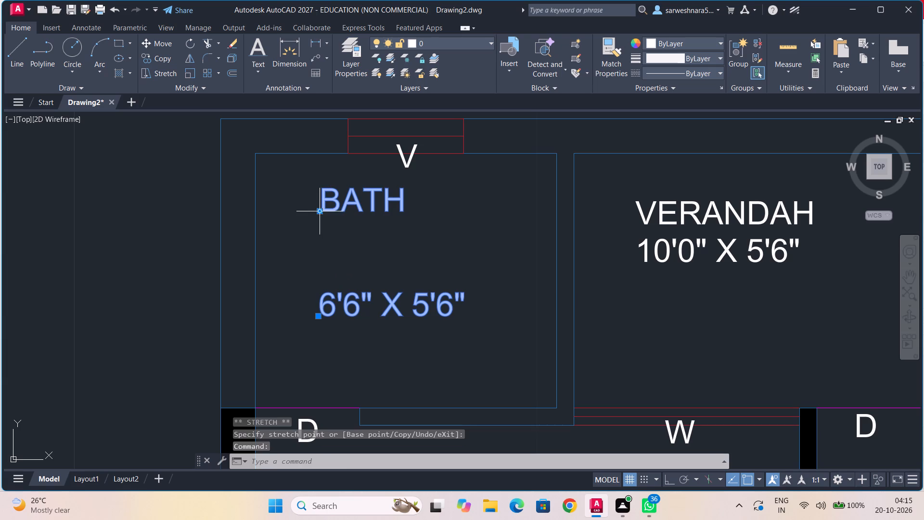
{"action": "left_click_drag", "start_coordinate": [319, 210], "coordinate": [325, 264]}
{"action": "left_click", "coordinate": [325, 264]}
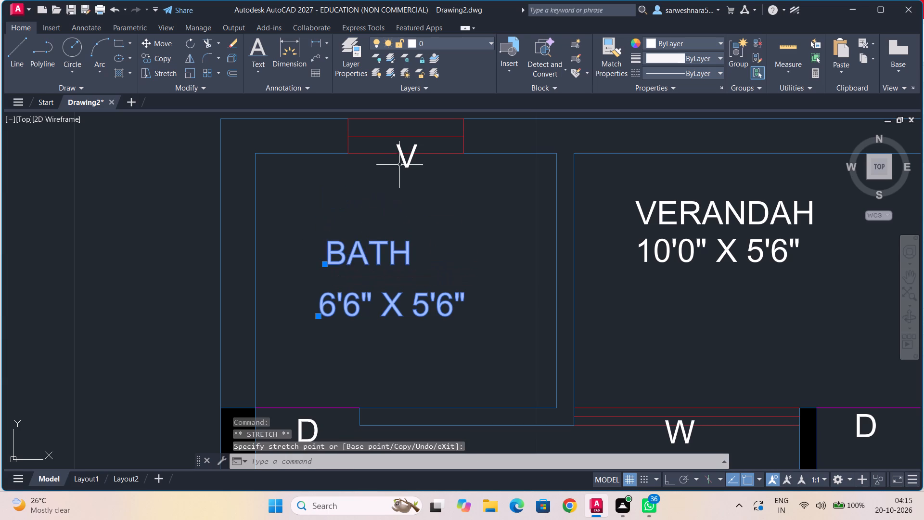
Move the V mark of the north-west bath's ventilator down, clear of the red ventilator lines.
{"action": "left_click", "coordinate": [403, 163]}
{"action": "left_click_drag", "start_coordinate": [400, 169], "coordinate": [399, 187]}
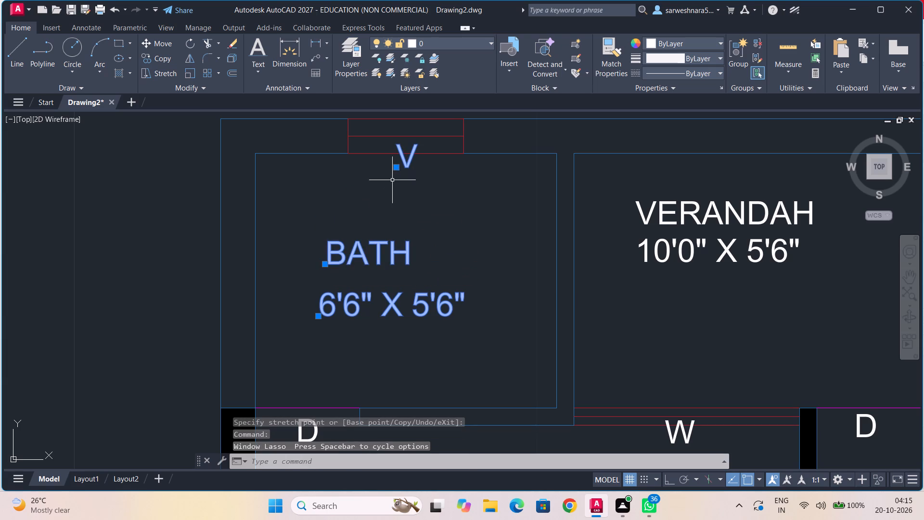
{"action": "left_click_drag", "start_coordinate": [395, 169], "coordinate": [402, 185]}
{"action": "left_click", "coordinate": [402, 185]}
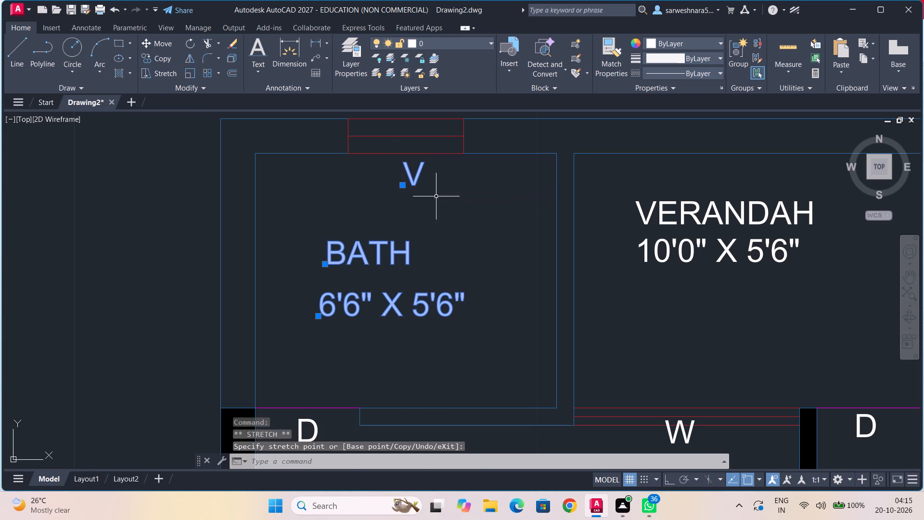
{"action": "scroll", "coordinate": [482, 214], "scroll_direction": "down", "scroll_amount": 1}
{"action": "middle_click_drag", "start_coordinate": [484, 217], "coordinate": [359, 221]}
{"action": "key", "text": "Escape"}
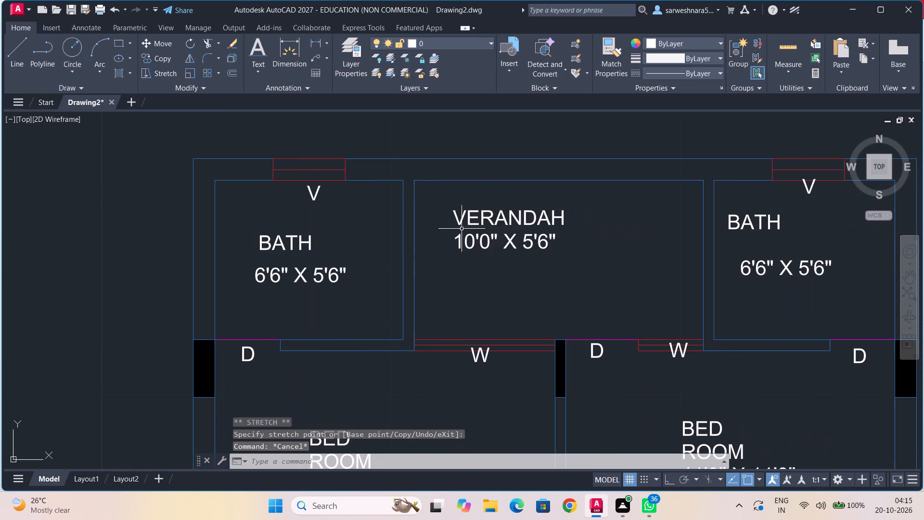
Move the north-east bath's BATH text down, directly above its 6'6" X 5'6" size line.
{"action": "scroll", "coordinate": [640, 237], "scroll_direction": "down", "scroll_amount": 1}
{"action": "middle_click_drag", "start_coordinate": [640, 239], "coordinate": [522, 241]}
{"action": "scroll", "coordinate": [522, 241], "scroll_direction": "up", "scroll_amount": 2}
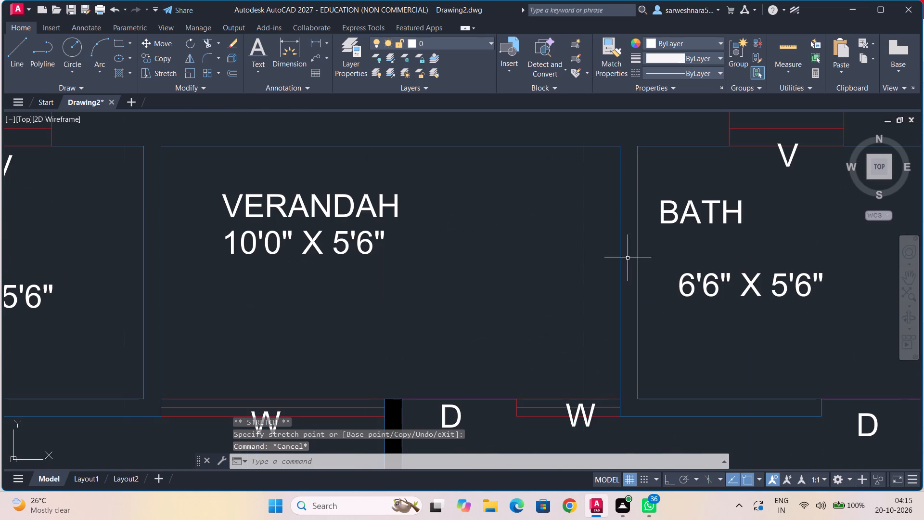
{"action": "left_click", "coordinate": [678, 218]}
{"action": "left_click_drag", "start_coordinate": [656, 224], "coordinate": [673, 252]}
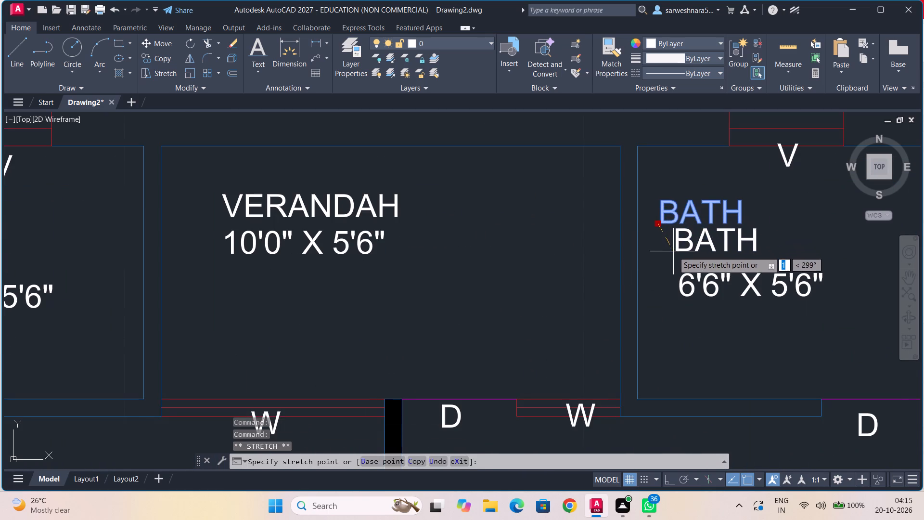
{"action": "left_click_drag", "start_coordinate": [673, 252], "coordinate": [676, 256]}
{"action": "left_click", "coordinate": [676, 256]}
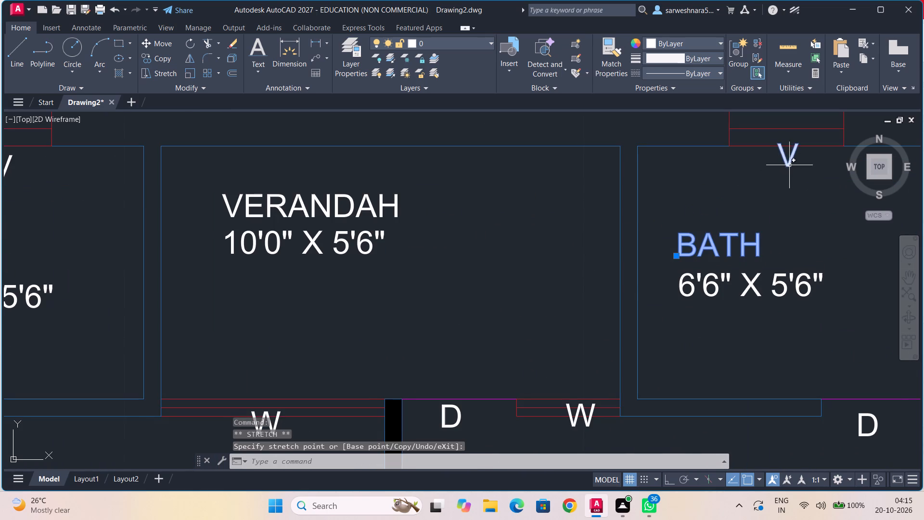
Move the V mark of the north-east bath's ventilator down, away from the red ventilator lines.
{"action": "left_click", "coordinate": [789, 165]}
{"action": "left_click_drag", "start_coordinate": [778, 166], "coordinate": [780, 176]}
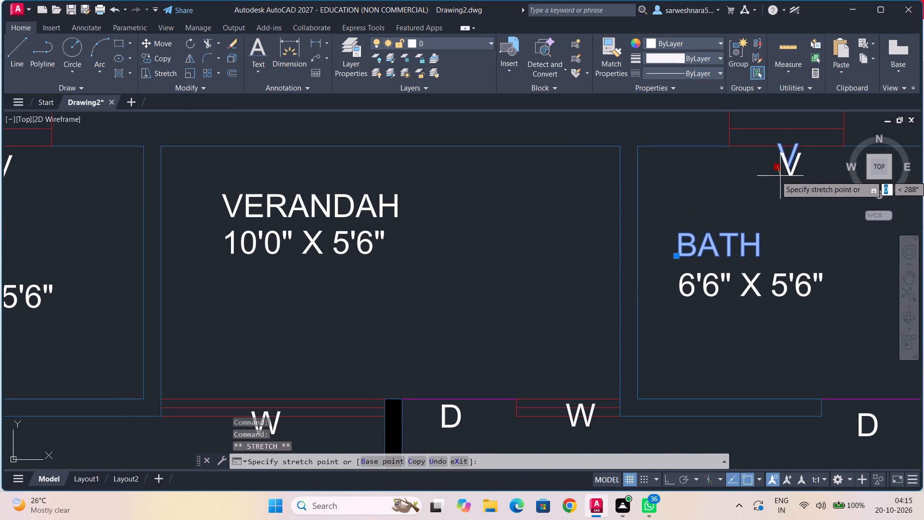
{"action": "left_click", "coordinate": [780, 176]}
Move the W marks of both bedroom windows along the verandah down, clear of the red window lines.
{"action": "scroll", "coordinate": [563, 261], "scroll_direction": "down", "scroll_amount": 1}
{"action": "middle_click_drag", "start_coordinate": [544, 271], "coordinate": [592, 164]}
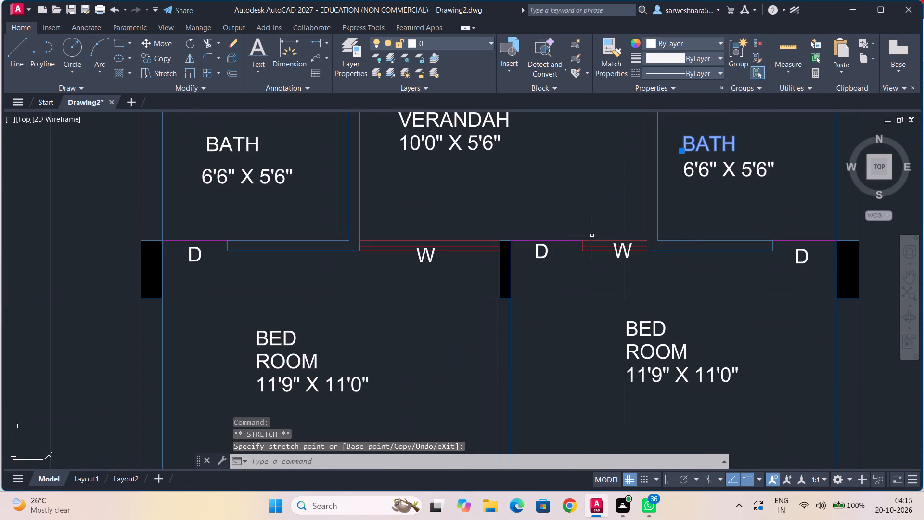
{"action": "scroll", "coordinate": [592, 236], "scroll_direction": "up", "scroll_amount": 1}
{"action": "left_click", "coordinate": [632, 268]}
{"action": "left_click_drag", "start_coordinate": [620, 272], "coordinate": [622, 276]}
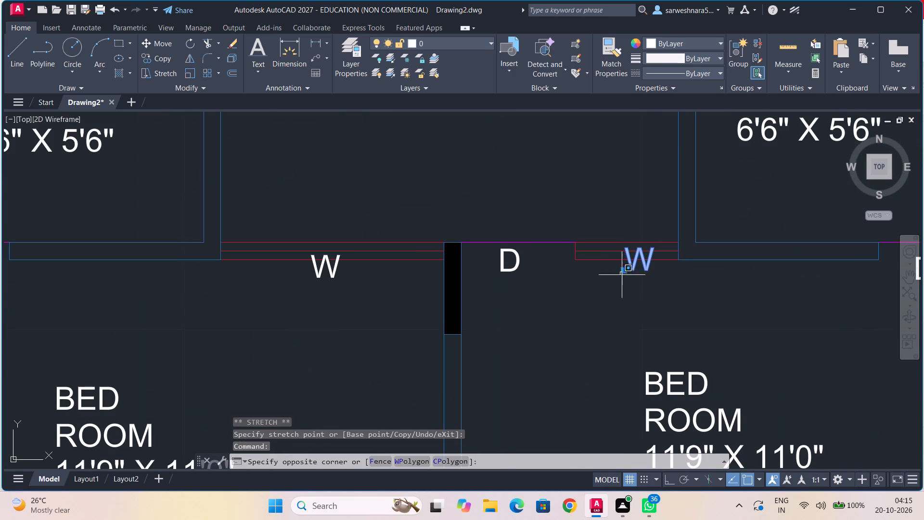
{"action": "left_click_drag", "start_coordinate": [622, 276], "coordinate": [623, 290]}
{"action": "left_click_drag", "start_coordinate": [626, 272], "coordinate": [629, 286]}
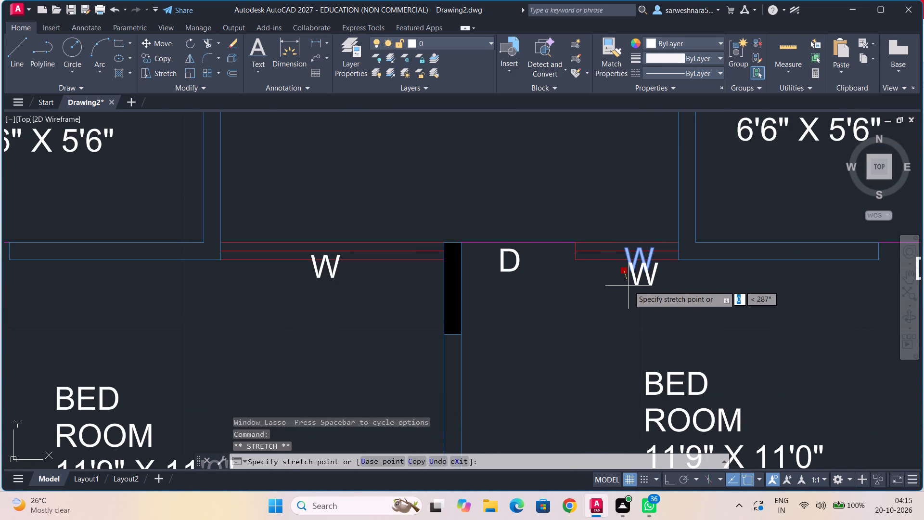
{"action": "left_click_drag", "start_coordinate": [629, 286], "coordinate": [627, 290]}
{"action": "left_click", "coordinate": [627, 290]}
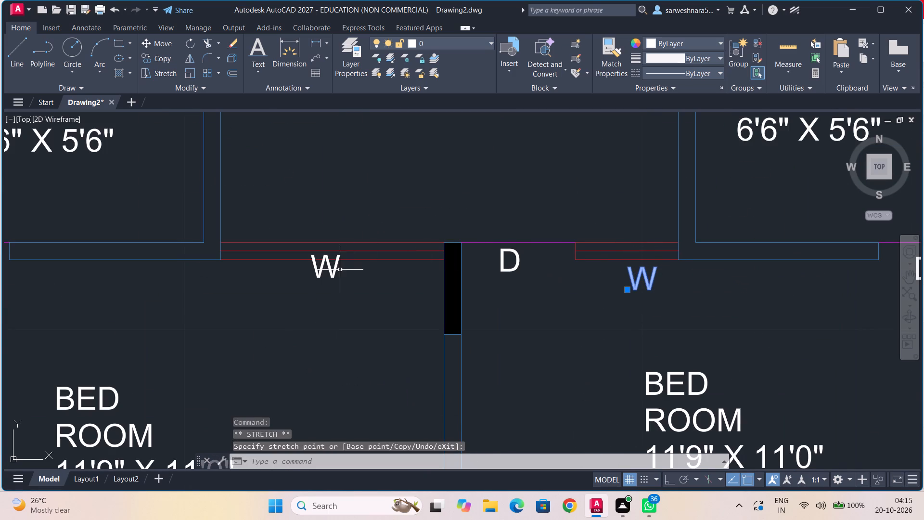
{"action": "left_click", "coordinate": [321, 272]}
{"action": "left_click_drag", "start_coordinate": [312, 276], "coordinate": [314, 290]}
{"action": "left_click", "coordinate": [314, 290]}
Move the W mark above the western OPEN TO SKY area down, closer to the red window lines.
{"action": "scroll", "coordinate": [275, 294], "scroll_direction": "down", "scroll_amount": 1}
{"action": "middle_click_drag", "start_coordinate": [275, 294], "coordinate": [458, 219]}
{"action": "middle_click_drag", "start_coordinate": [378, 267], "coordinate": [393, 214]}
{"action": "scroll", "coordinate": [433, 243], "scroll_direction": "down", "scroll_amount": 1}
{"action": "middle_click_drag", "start_coordinate": [456, 268], "coordinate": [389, 238]}
{"action": "middle_click_drag", "start_coordinate": [395, 273], "coordinate": [494, 211]}
{"action": "scroll", "coordinate": [417, 247], "scroll_direction": "up", "scroll_amount": 2}
{"action": "middle_click_drag", "start_coordinate": [401, 266], "coordinate": [484, 207]}
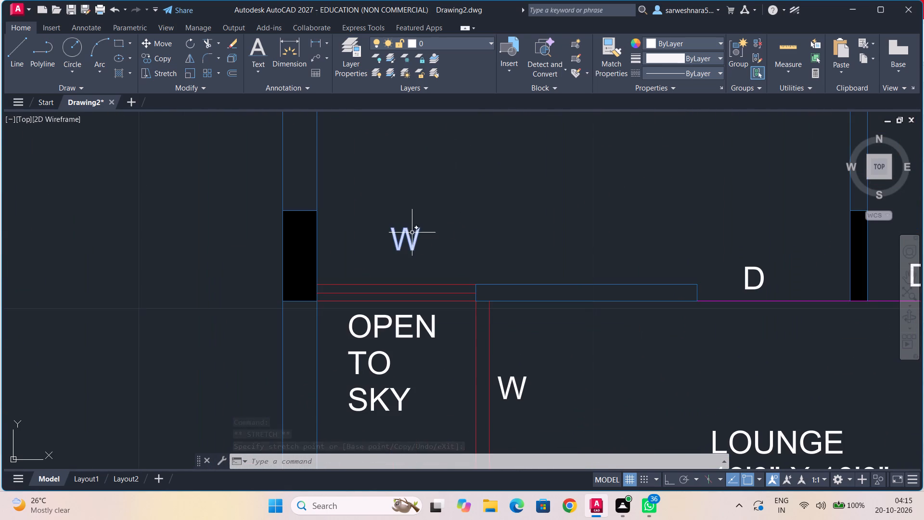
{"action": "left_click", "coordinate": [406, 237]}
{"action": "left_click_drag", "start_coordinate": [392, 250], "coordinate": [378, 275]}
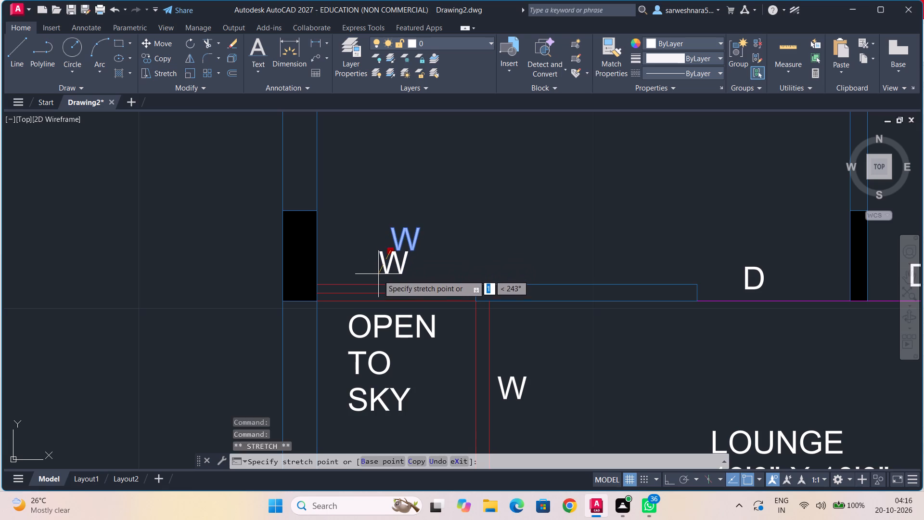
{"action": "left_click_drag", "start_coordinate": [378, 275], "coordinate": [378, 276]}
{"action": "left_click", "coordinate": [378, 276]}
{"action": "scroll", "coordinate": [474, 273], "scroll_direction": "down", "scroll_amount": 1}
{"action": "middle_click_drag", "start_coordinate": [506, 222], "coordinate": [506, 222]}
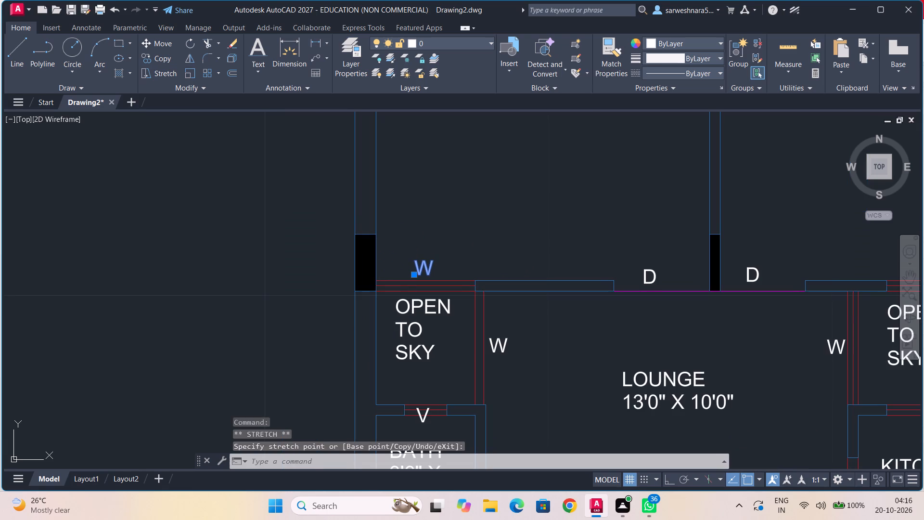
{"action": "middle_click_drag", "start_coordinate": [506, 222], "coordinate": [504, 164]}
{"action": "key", "text": "Escape"}
Shift the three lines of the western OPEN TO SKY label down, away from the window above.
{"action": "left_click", "coordinate": [417, 293]}
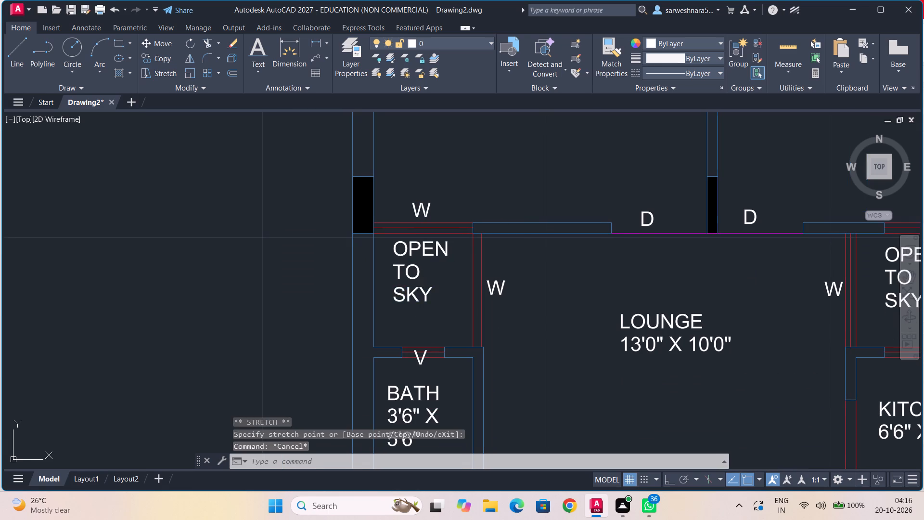
{"action": "left_click", "coordinate": [400, 299]}
{"action": "left_click_drag", "start_coordinate": [395, 299], "coordinate": [394, 310]}
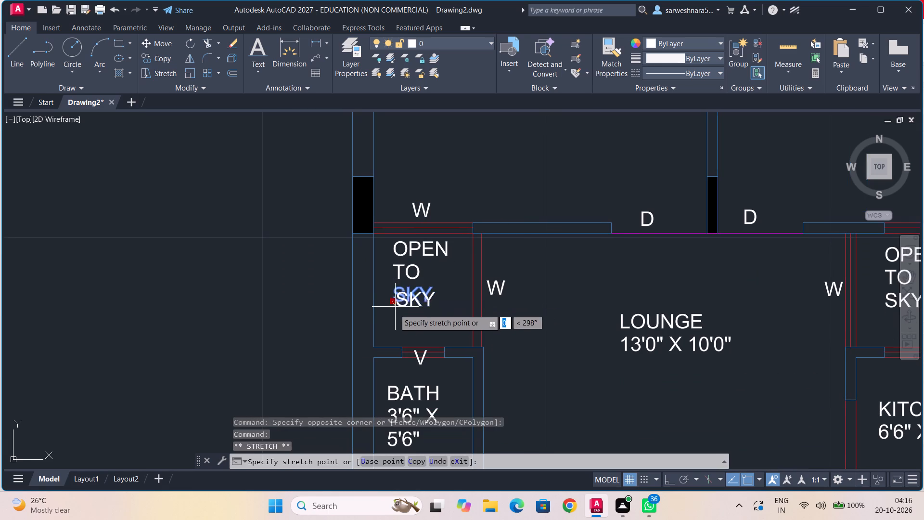
{"action": "left_click_drag", "start_coordinate": [394, 310], "coordinate": [394, 323]}
{"action": "left_click", "coordinate": [394, 323]}
{"action": "left_click", "coordinate": [399, 273]}
{"action": "left_click_drag", "start_coordinate": [394, 278], "coordinate": [393, 299]}
{"action": "left_click", "coordinate": [393, 299]}
{"action": "left_click", "coordinate": [401, 249]}
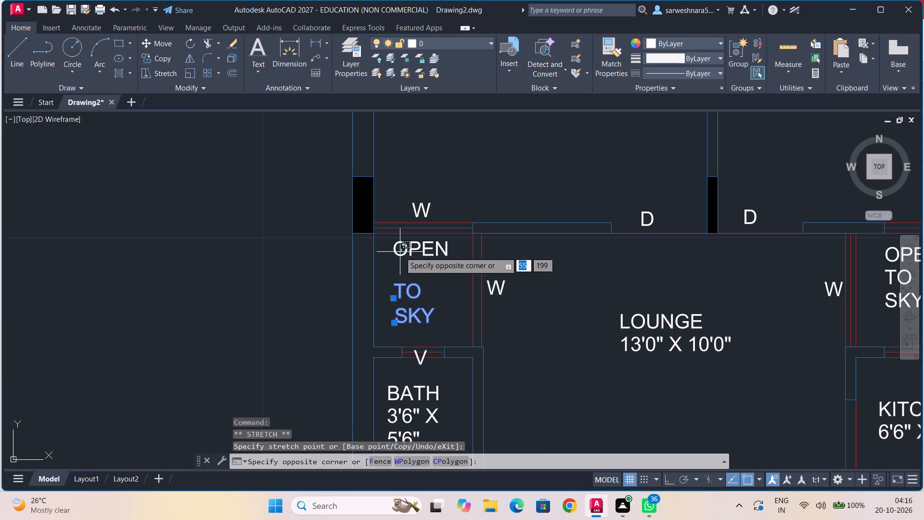
{"action": "left_click", "coordinate": [400, 252]}
{"action": "left_click", "coordinate": [396, 255]}
{"action": "left_click", "coordinate": [396, 255]}
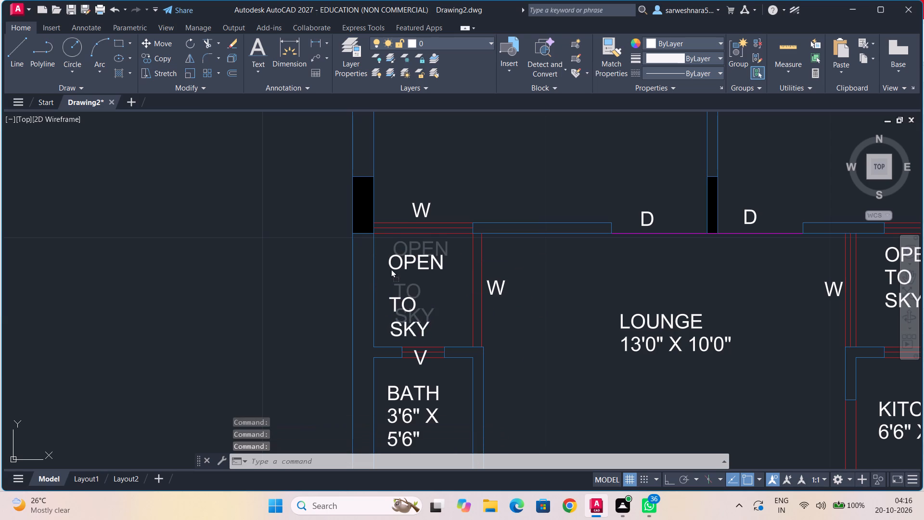
{"action": "left_click", "coordinate": [395, 253]}
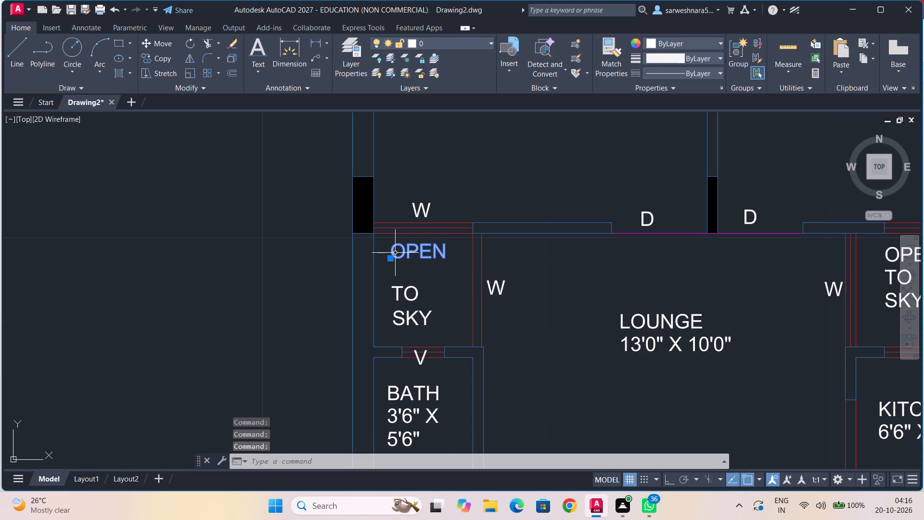
{"action": "left_click_drag", "start_coordinate": [392, 257], "coordinate": [388, 273]}
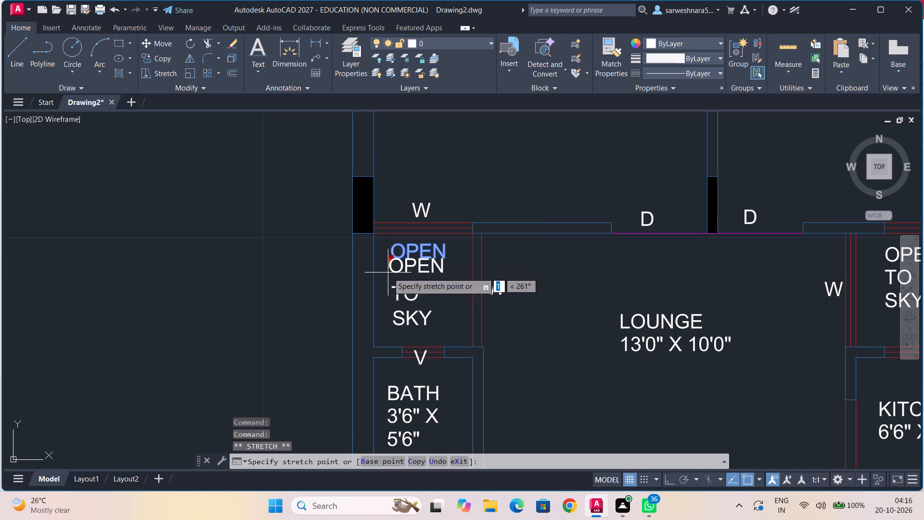
{"action": "left_click", "coordinate": [388, 273]}
{"action": "key", "text": "Escape"}
Shift the three lines of the BATH 3'6" X 5'6" label down, away from the ventilator above.
{"action": "scroll", "coordinate": [546, 298], "scroll_direction": "down", "scroll_amount": 1}
{"action": "middle_click_drag", "start_coordinate": [546, 298], "coordinate": [535, 210]}
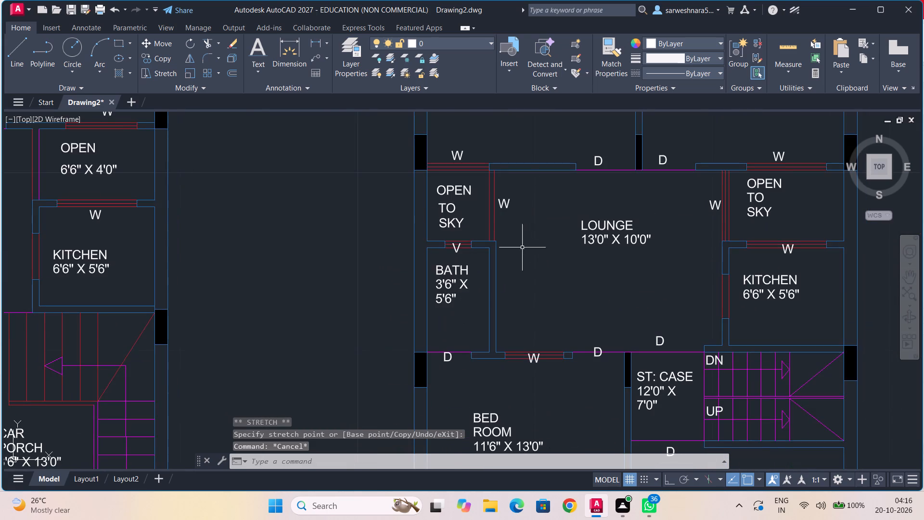
{"action": "scroll", "coordinate": [522, 261], "scroll_direction": "up", "scroll_amount": 2}
{"action": "middle_click_drag", "start_coordinate": [522, 261], "coordinate": [570, 179]}
{"action": "left_click", "coordinate": [374, 280]}
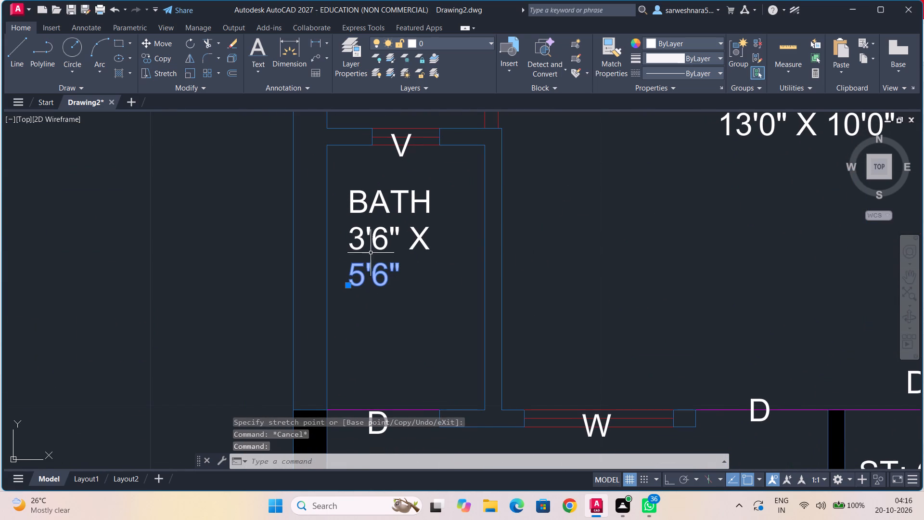
{"action": "left_click", "coordinate": [365, 248]}
{"action": "left_click", "coordinate": [360, 246]}
{"action": "left_click", "coordinate": [362, 213]}
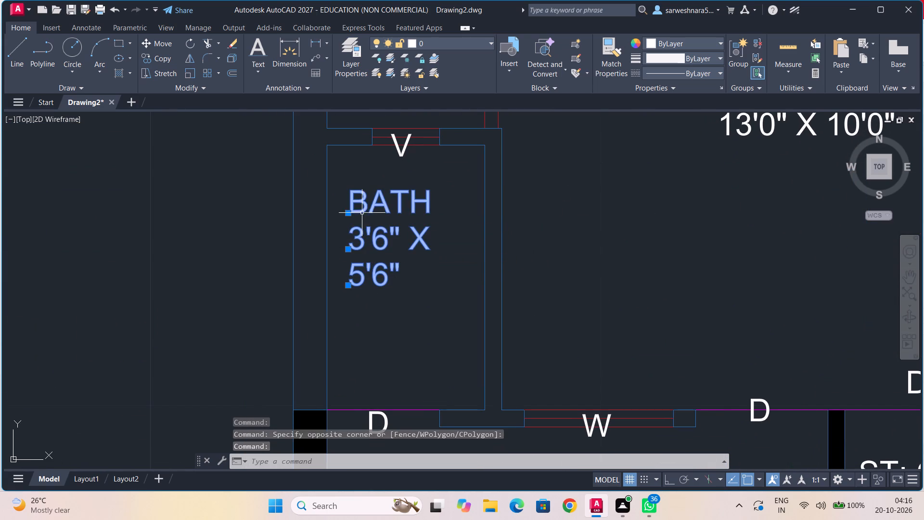
{"action": "left_click_drag", "start_coordinate": [350, 286], "coordinate": [354, 340]}
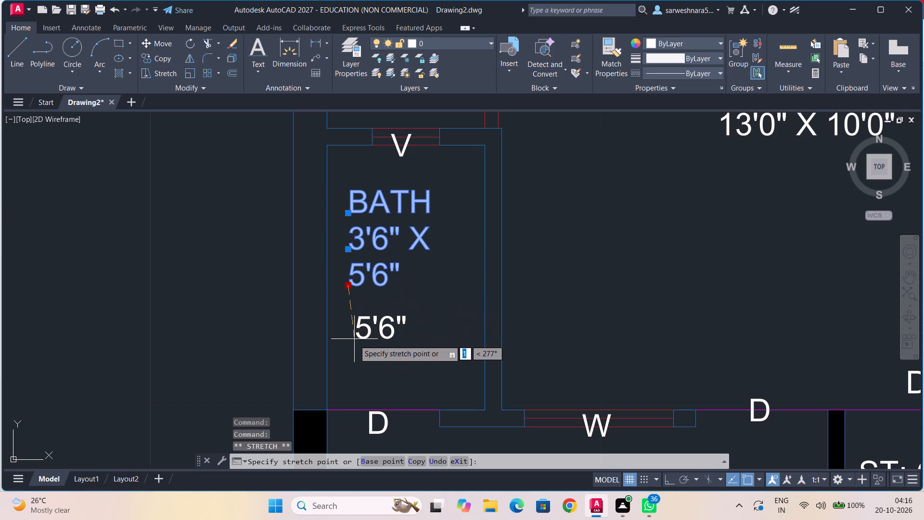
{"action": "left_click_drag", "start_coordinate": [354, 340], "coordinate": [354, 363]}
{"action": "left_click", "coordinate": [353, 363]}
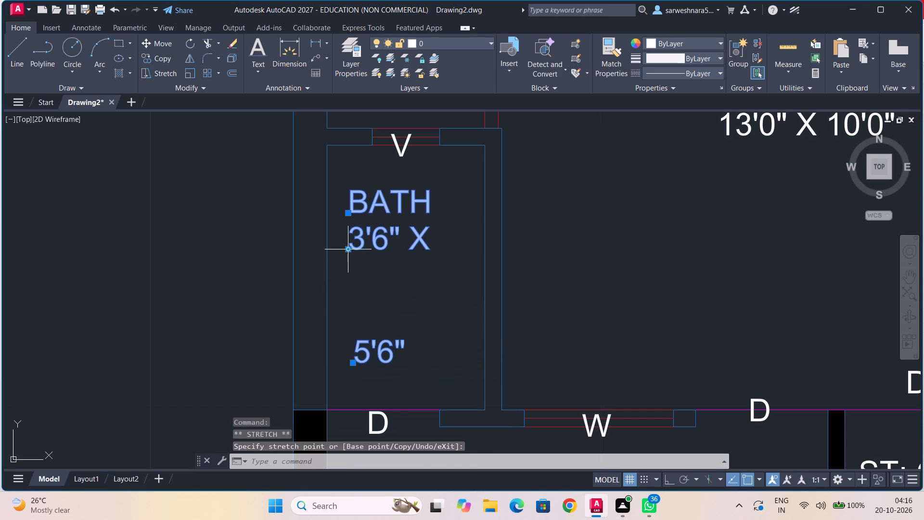
{"action": "left_click_drag", "start_coordinate": [346, 250], "coordinate": [347, 318]}
{"action": "left_click", "coordinate": [347, 318]}
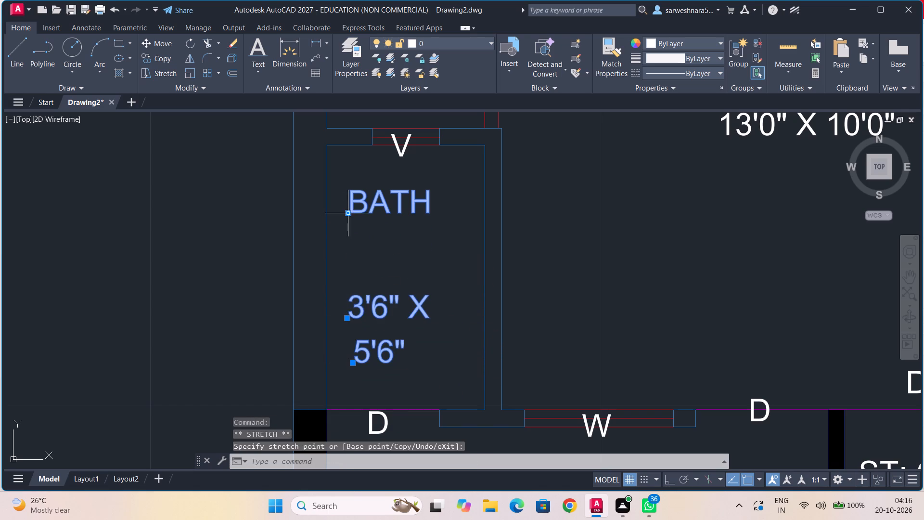
{"action": "left_click_drag", "start_coordinate": [346, 214], "coordinate": [345, 277]}
{"action": "left_click", "coordinate": [345, 277]}
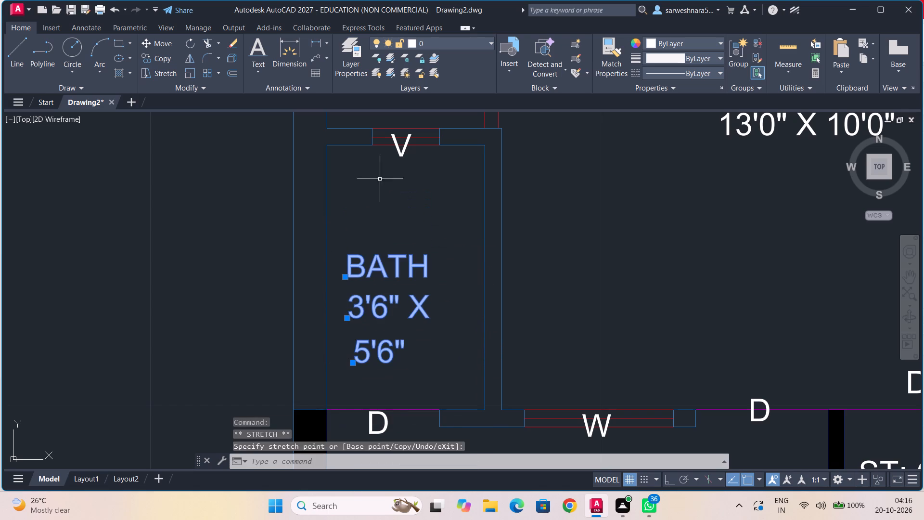
Move the V mark of the 3'6" X 5'6" bath's ventilator down, clear of the red ventilator lines.
{"action": "left_click", "coordinate": [401, 153]}
{"action": "left_click_drag", "start_coordinate": [396, 156], "coordinate": [395, 171]}
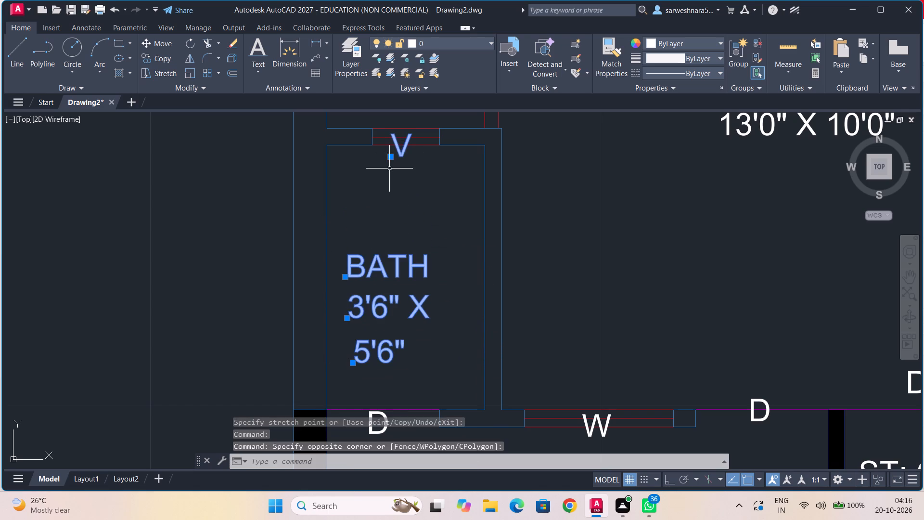
{"action": "left_click_drag", "start_coordinate": [392, 159], "coordinate": [396, 179]}
{"action": "left_click", "coordinate": [396, 179]}
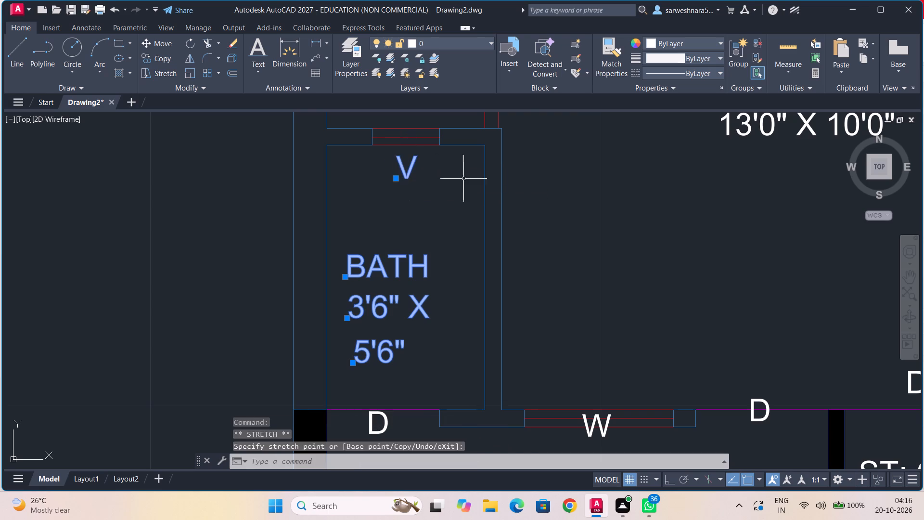
{"action": "key", "text": "Escape"}
Move the W mark and both D marks along the north wall of the 11'6" X 13'0" bedroom down, clear of the opening lines.
{"action": "scroll", "coordinate": [587, 183], "scroll_direction": "down", "scroll_amount": 1}
{"action": "middle_click_drag", "start_coordinate": [595, 193], "coordinate": [510, 165]}
{"action": "middle_click_drag", "start_coordinate": [517, 228], "coordinate": [527, 129]}
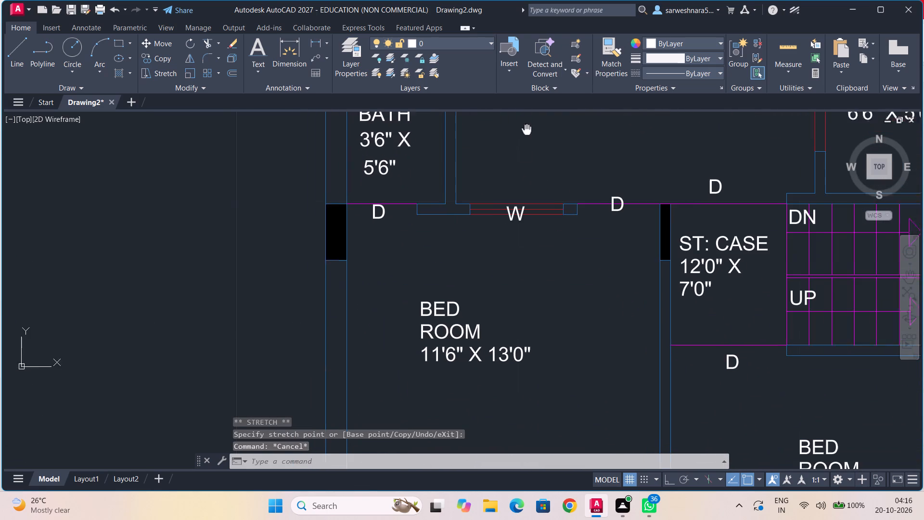
{"action": "left_click", "coordinate": [516, 208]}
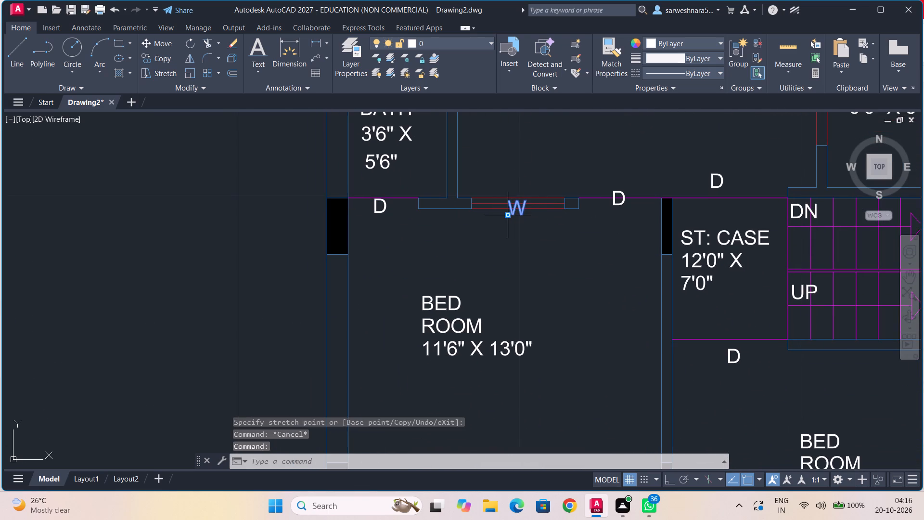
{"action": "left_click_drag", "start_coordinate": [509, 214], "coordinate": [509, 229]}
{"action": "left_click", "coordinate": [509, 229]}
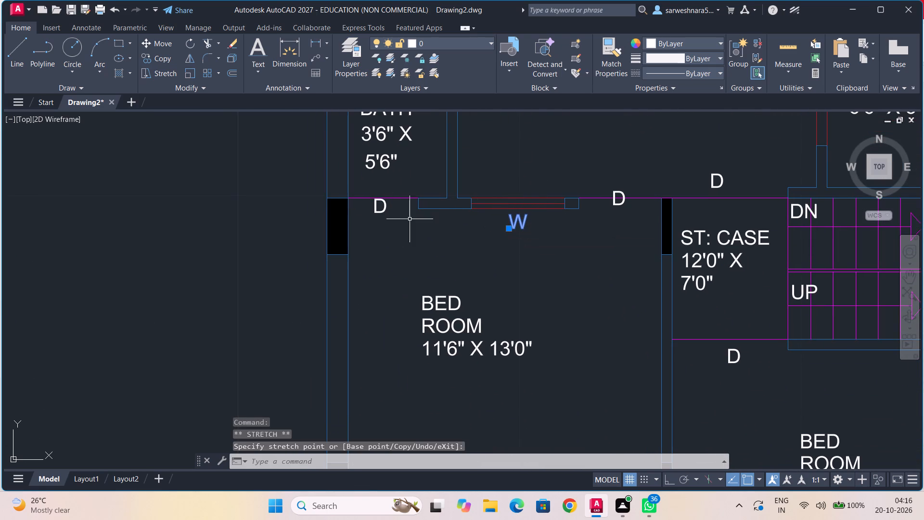
{"action": "left_click", "coordinate": [382, 213]}
{"action": "left_click_drag", "start_coordinate": [371, 212], "coordinate": [373, 221]}
{"action": "left_click", "coordinate": [373, 221]}
{"action": "middle_click_drag", "start_coordinate": [605, 225], "coordinate": [496, 237]}
{"action": "scroll", "coordinate": [496, 237], "scroll_direction": "up", "scroll_amount": 1}
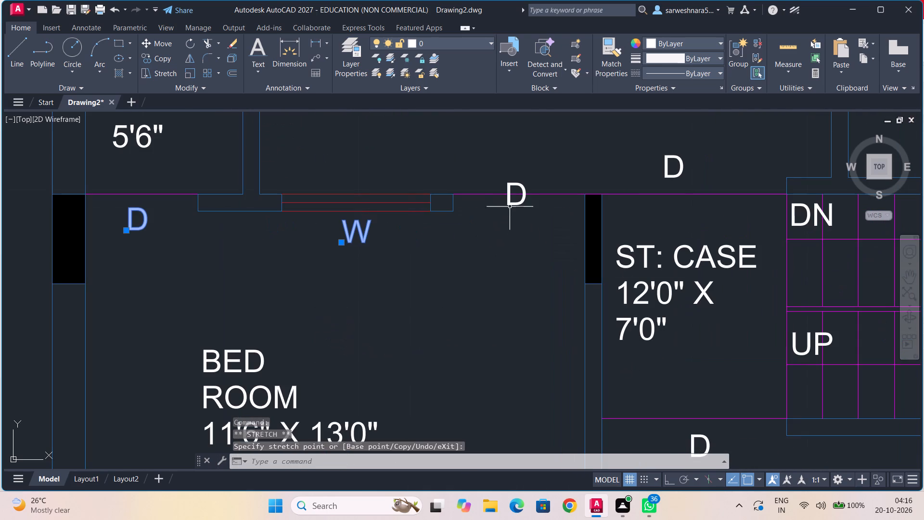
{"action": "left_click", "coordinate": [510, 203]}
{"action": "left_click_drag", "start_coordinate": [506, 206], "coordinate": [506, 226]}
{"action": "left_click", "coordinate": [506, 226]}
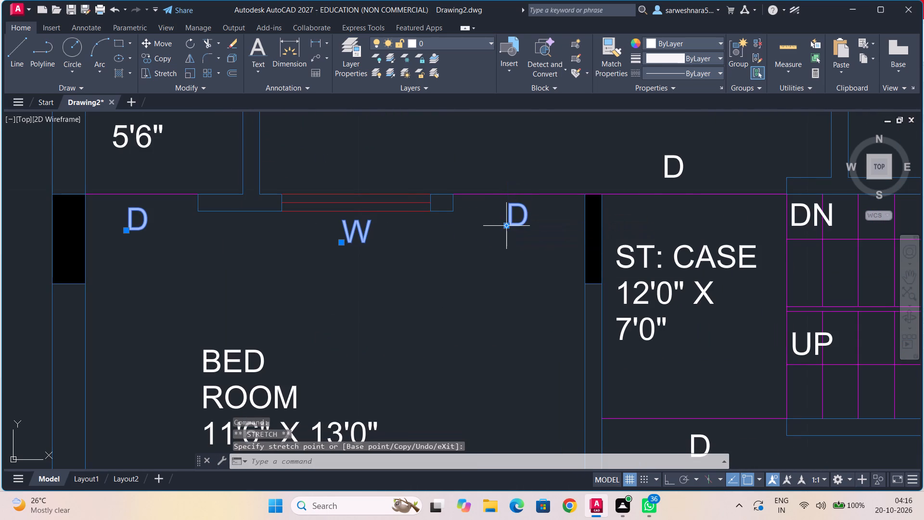
Move the D mark above the 6'0" X 3'0" bath down, closer to the magenta door line.
{"action": "scroll", "coordinate": [630, 205], "scroll_direction": "down", "scroll_amount": 1}
{"action": "middle_click_drag", "start_coordinate": [635, 217], "coordinate": [558, 206]}
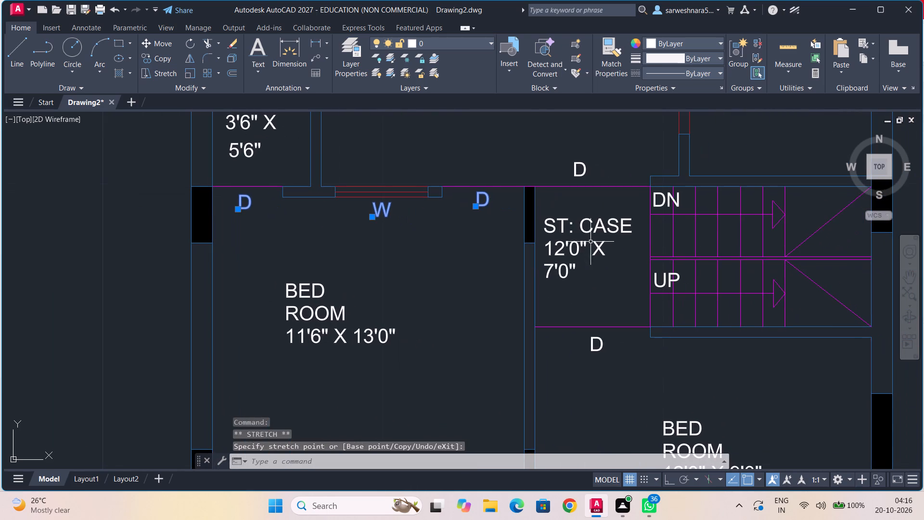
{"action": "middle_click_drag", "start_coordinate": [592, 245], "coordinate": [576, 224]}
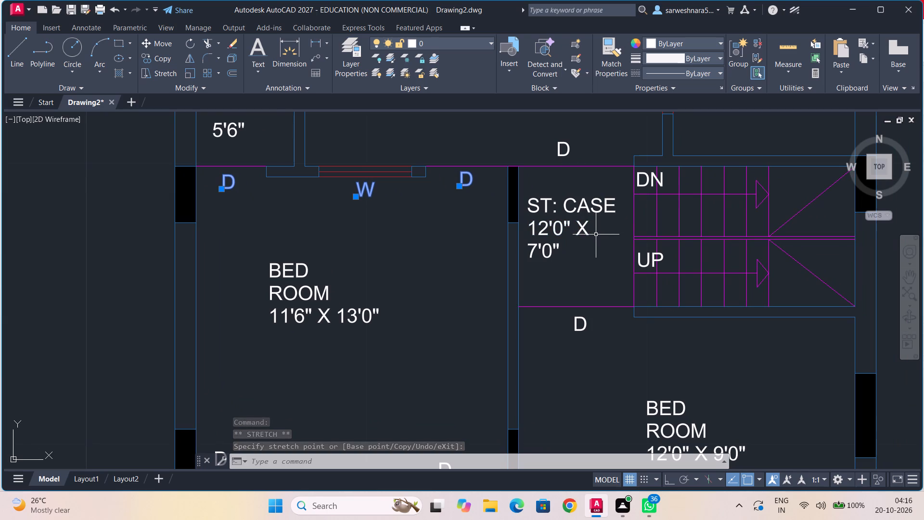
{"action": "scroll", "coordinate": [596, 234], "scroll_direction": "down", "scroll_amount": 2}
{"action": "middle_click_drag", "start_coordinate": [587, 278], "coordinate": [589, 191]}
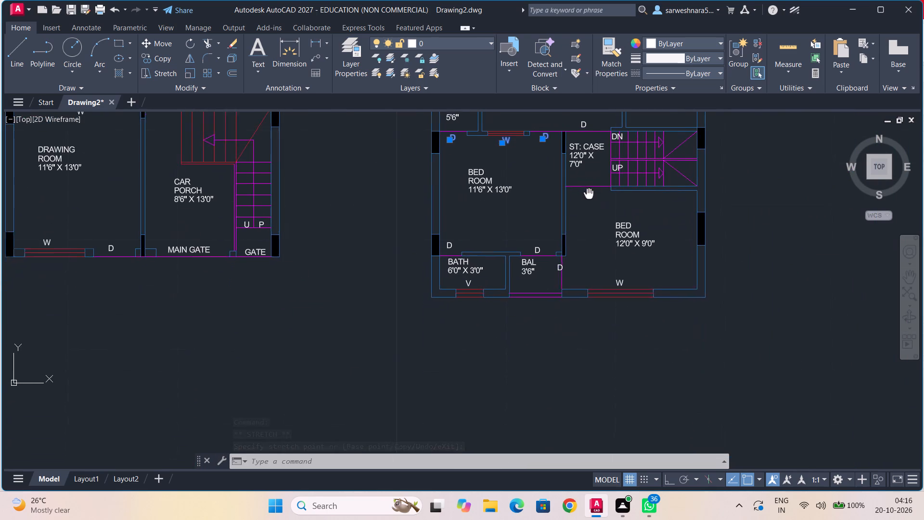
{"action": "scroll", "coordinate": [482, 215], "scroll_direction": "up", "scroll_amount": 3}
{"action": "middle_click_drag", "start_coordinate": [446, 253], "coordinate": [508, 171]}
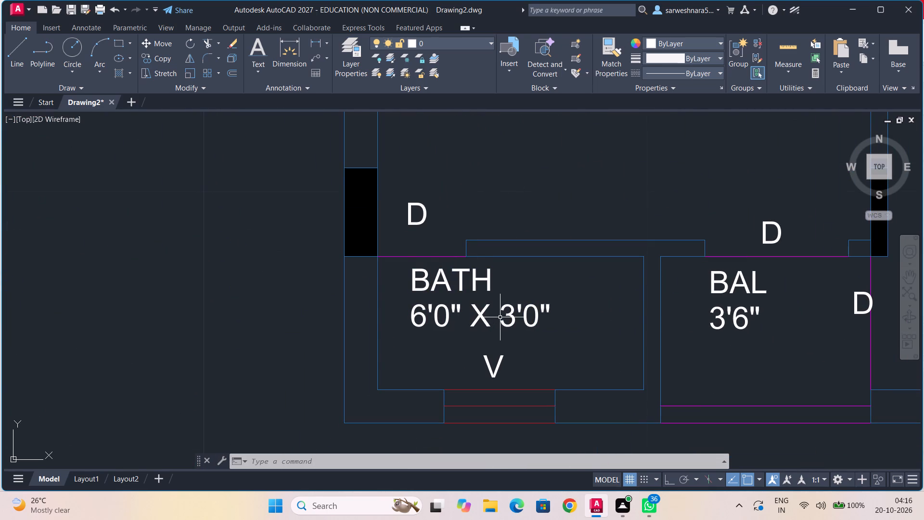
{"action": "left_click", "coordinate": [411, 209]}
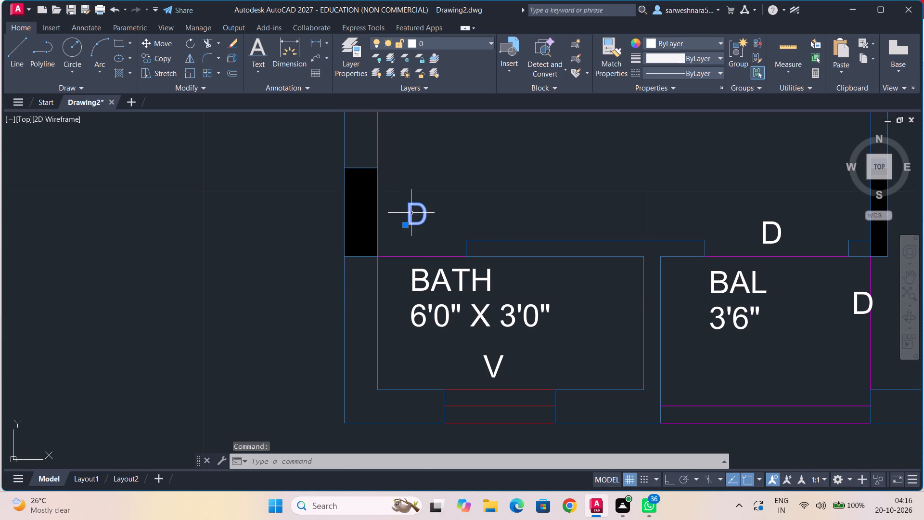
{"action": "left_click_drag", "start_coordinate": [406, 227], "coordinate": [405, 242]}
{"action": "left_click", "coordinate": [405, 242]}
Check the label placement around the balcony, southern bedrooms and staircase of the eastern plan.
{"action": "middle_click_drag", "start_coordinate": [590, 216], "coordinate": [442, 229]}
{"action": "scroll", "coordinate": [488, 243], "scroll_direction": "down", "scroll_amount": 1}
{"action": "middle_click_drag", "start_coordinate": [558, 268], "coordinate": [487, 289]}
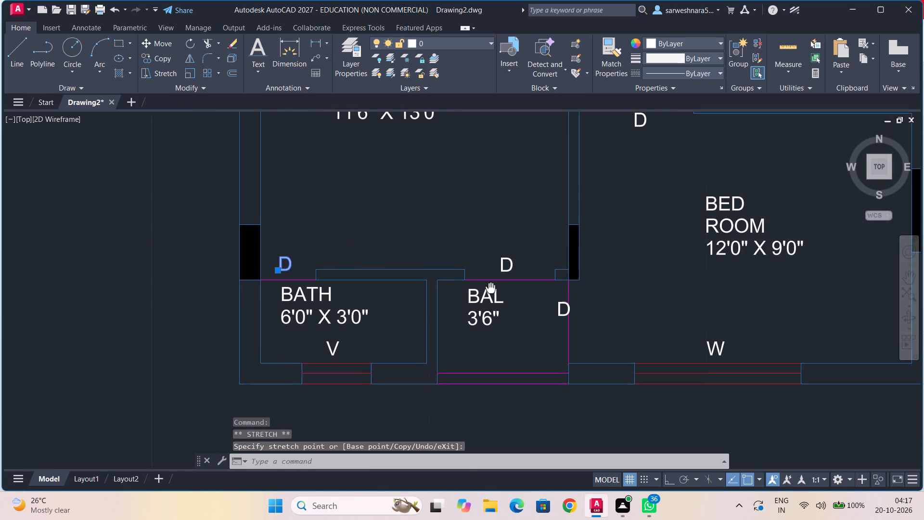
{"action": "middle_click_drag", "start_coordinate": [487, 289], "coordinate": [483, 289]}
{"action": "scroll", "coordinate": [599, 263], "scroll_direction": "down", "scroll_amount": 1}
{"action": "middle_click_drag", "start_coordinate": [587, 270], "coordinate": [485, 302]}
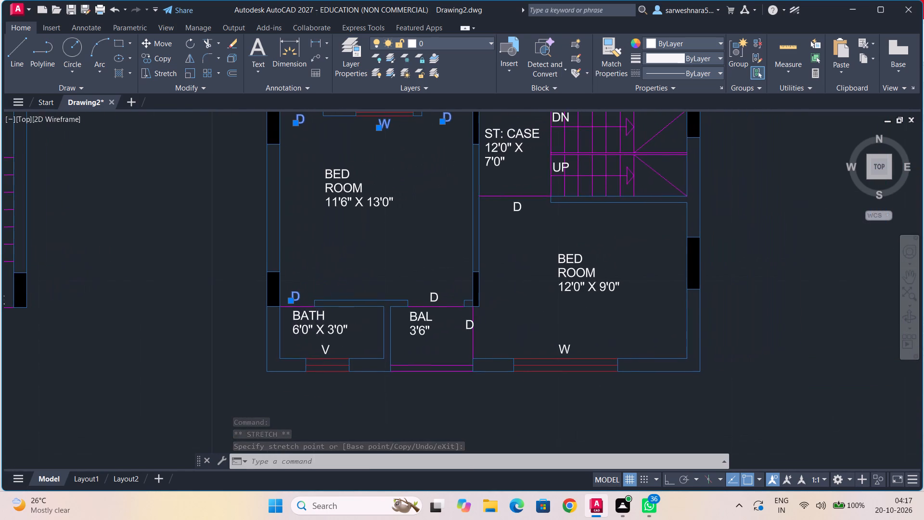
{"action": "middle_click_drag", "start_coordinate": [571, 219], "coordinate": [531, 287]}
{"action": "middle_click_drag", "start_coordinate": [488, 235], "coordinate": [477, 290]}
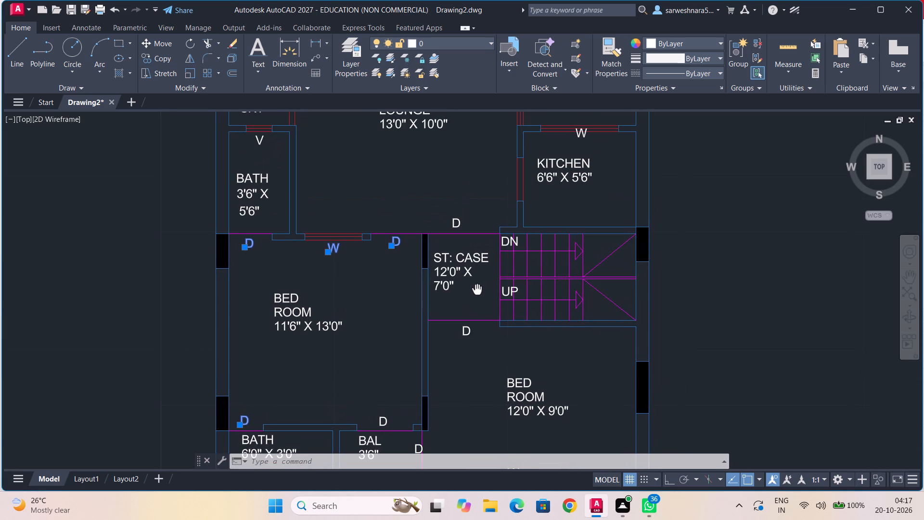
{"action": "key", "text": "Escape"}
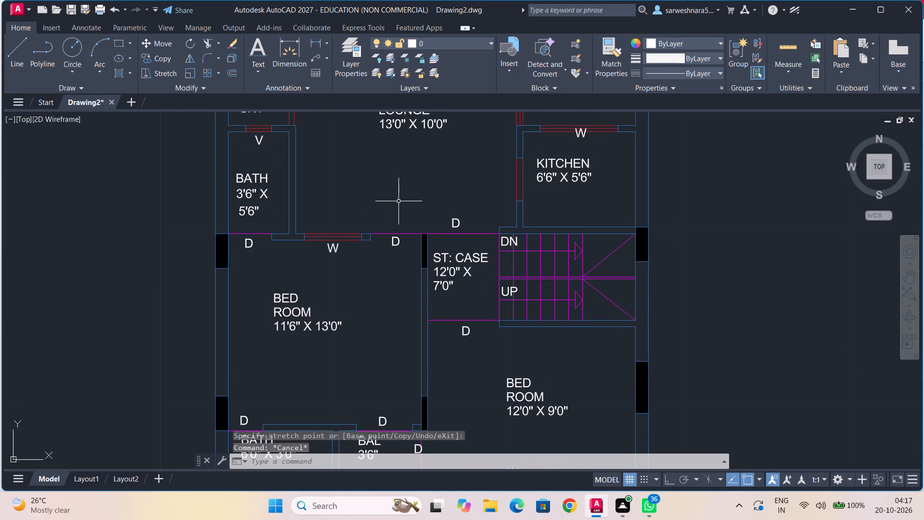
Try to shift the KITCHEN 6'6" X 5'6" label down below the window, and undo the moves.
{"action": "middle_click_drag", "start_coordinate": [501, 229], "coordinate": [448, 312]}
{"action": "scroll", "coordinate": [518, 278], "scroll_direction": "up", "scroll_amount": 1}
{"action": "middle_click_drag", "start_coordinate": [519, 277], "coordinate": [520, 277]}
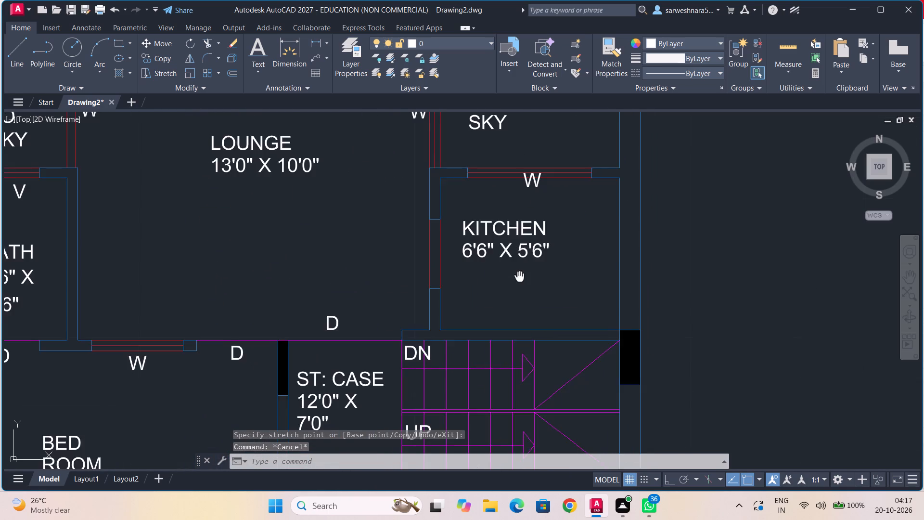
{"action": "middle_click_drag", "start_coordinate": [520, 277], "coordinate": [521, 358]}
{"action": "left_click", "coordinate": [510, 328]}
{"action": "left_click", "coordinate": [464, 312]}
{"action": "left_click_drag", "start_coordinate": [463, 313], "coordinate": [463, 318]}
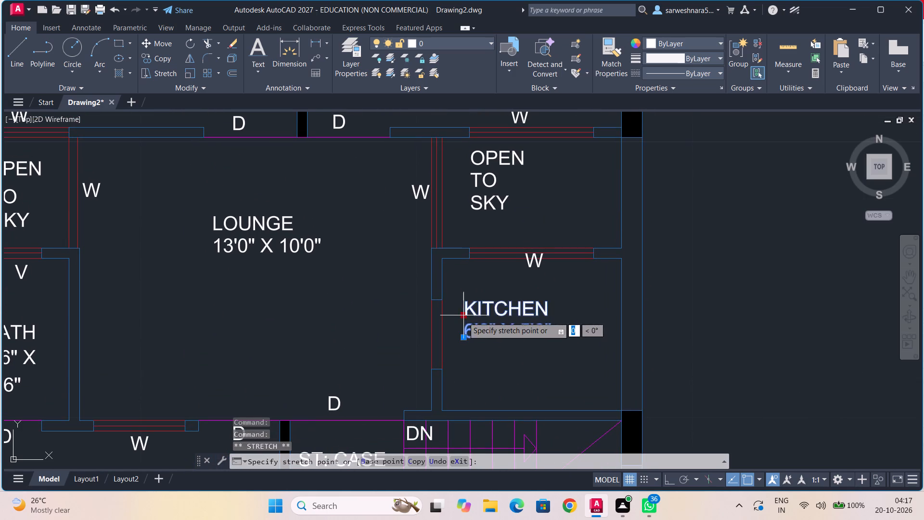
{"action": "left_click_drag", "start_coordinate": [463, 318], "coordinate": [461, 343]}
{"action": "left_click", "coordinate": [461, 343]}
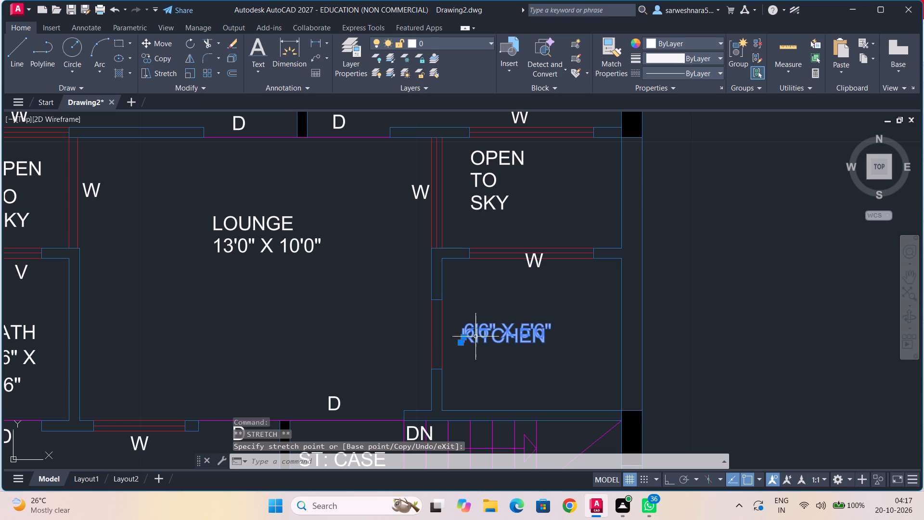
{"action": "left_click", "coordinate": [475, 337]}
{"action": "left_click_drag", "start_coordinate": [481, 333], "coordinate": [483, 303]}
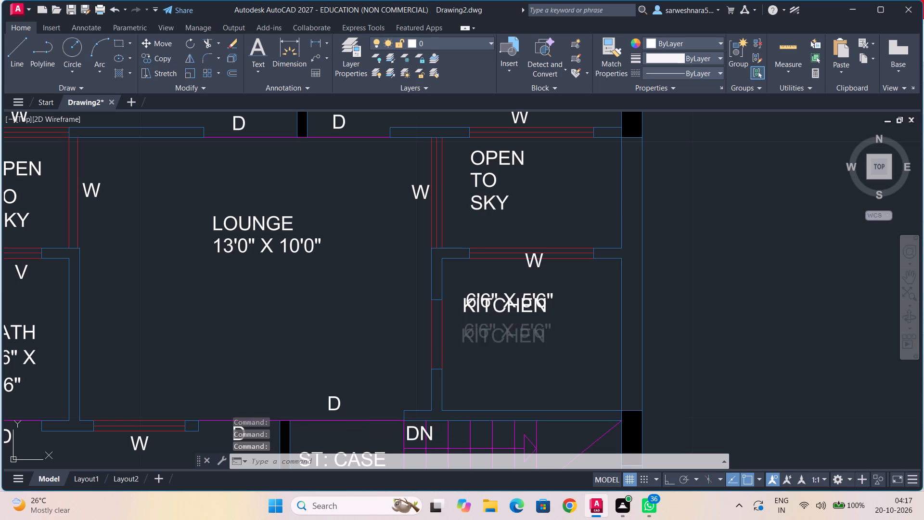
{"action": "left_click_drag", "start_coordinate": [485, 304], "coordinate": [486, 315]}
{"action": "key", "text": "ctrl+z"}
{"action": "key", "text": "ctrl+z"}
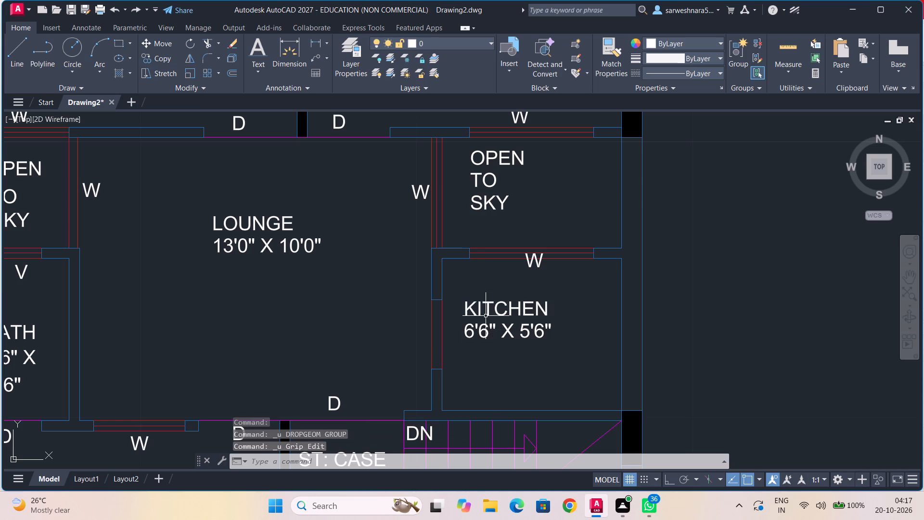
Move the W mark of the kitchen's north window down, clear of the red window lines.
{"action": "left_click", "coordinate": [528, 266]}
{"action": "left_click_drag", "start_coordinate": [527, 267], "coordinate": [525, 275]}
{"action": "left_click", "coordinate": [525, 275]}
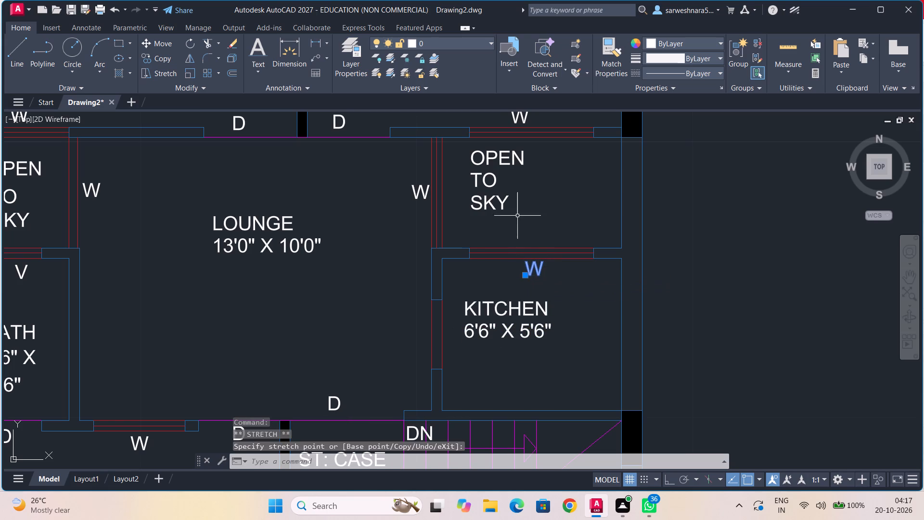
Shift the three lines of the eastern OPEN TO SKY label down, away from the window above.
{"action": "middle_click_drag", "start_coordinate": [518, 213], "coordinate": [543, 300]}
{"action": "left_click", "coordinate": [502, 286]}
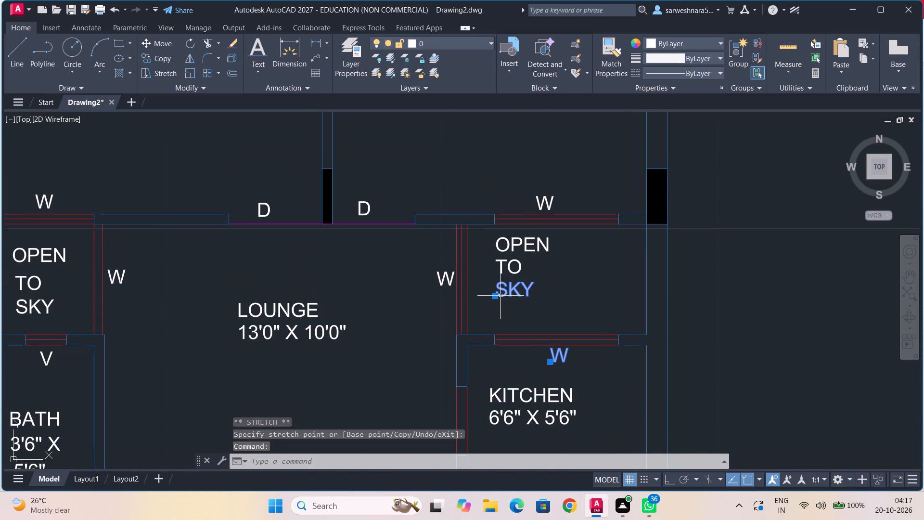
{"action": "left_click_drag", "start_coordinate": [496, 297], "coordinate": [493, 314]}
{"action": "left_click", "coordinate": [493, 314]}
{"action": "left_click", "coordinate": [500, 271]}
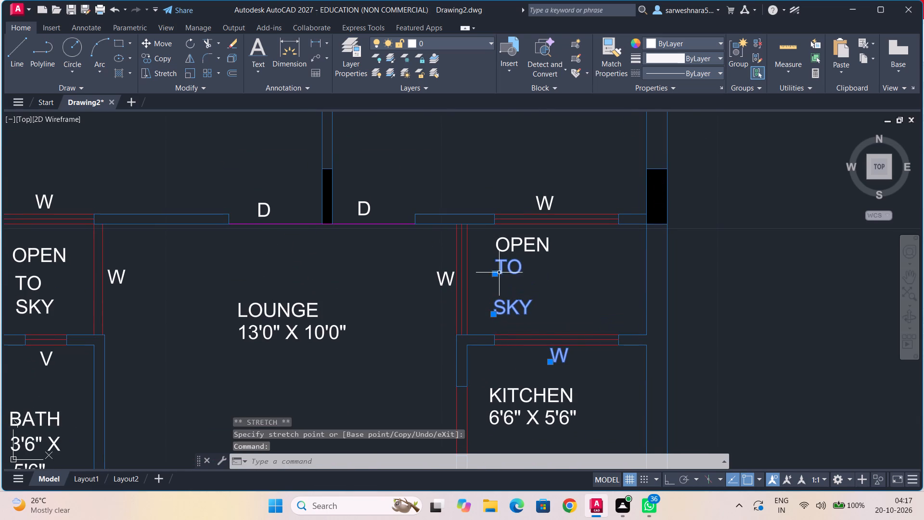
{"action": "left_click_drag", "start_coordinate": [497, 275], "coordinate": [495, 290]}
{"action": "left_click", "coordinate": [495, 290]}
{"action": "left_click", "coordinate": [502, 250]}
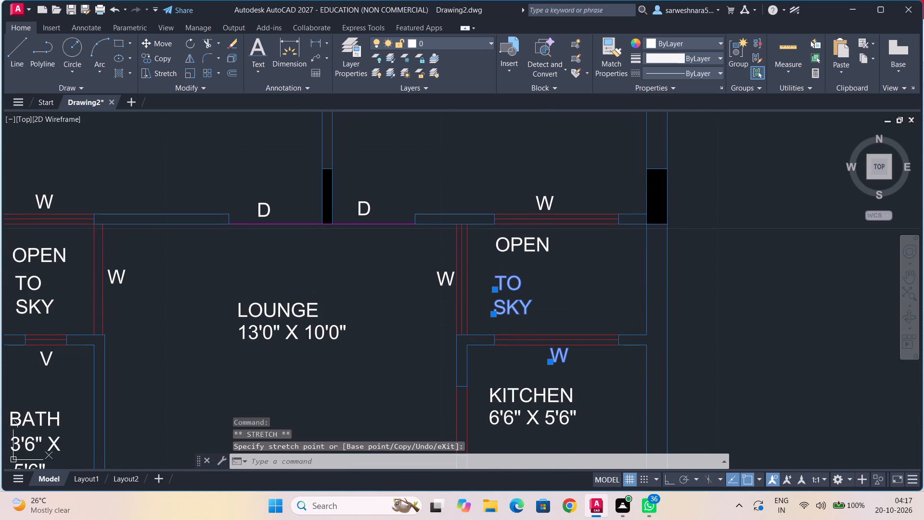
{"action": "left_click_drag", "start_coordinate": [497, 252], "coordinate": [494, 268]}
{"action": "left_click", "coordinate": [494, 268]}
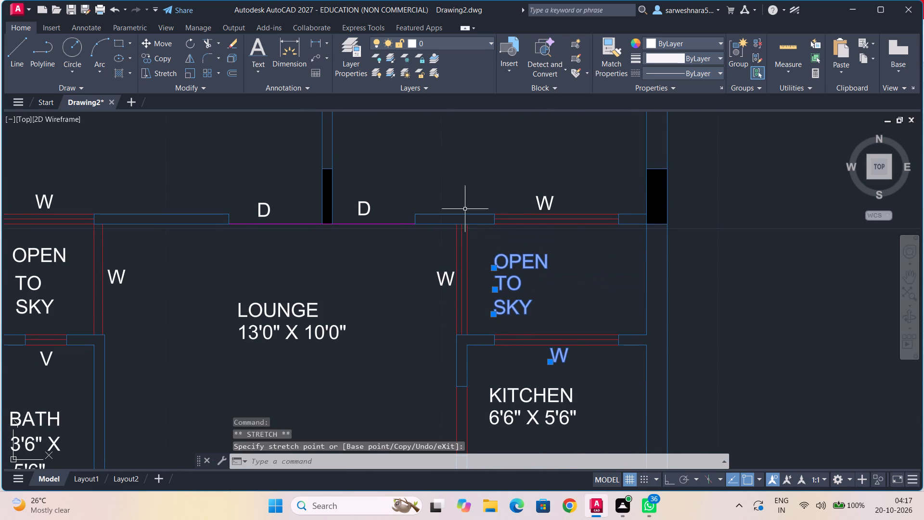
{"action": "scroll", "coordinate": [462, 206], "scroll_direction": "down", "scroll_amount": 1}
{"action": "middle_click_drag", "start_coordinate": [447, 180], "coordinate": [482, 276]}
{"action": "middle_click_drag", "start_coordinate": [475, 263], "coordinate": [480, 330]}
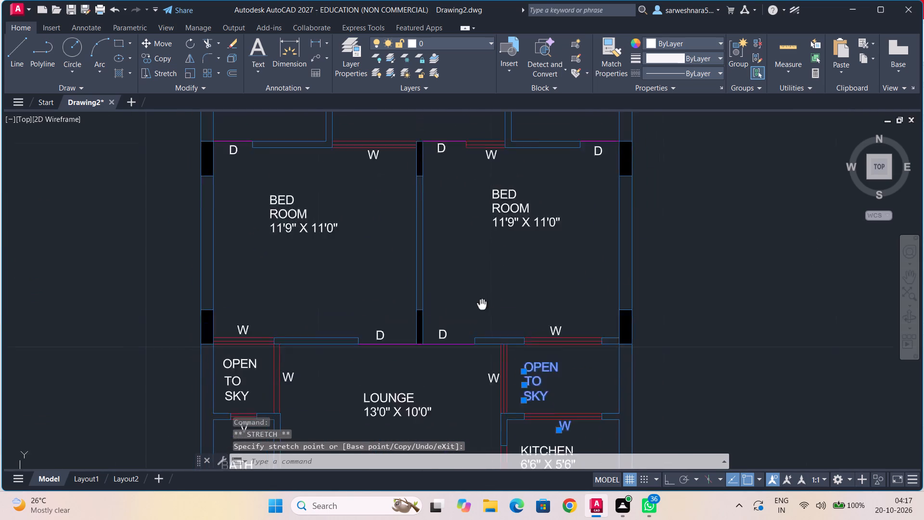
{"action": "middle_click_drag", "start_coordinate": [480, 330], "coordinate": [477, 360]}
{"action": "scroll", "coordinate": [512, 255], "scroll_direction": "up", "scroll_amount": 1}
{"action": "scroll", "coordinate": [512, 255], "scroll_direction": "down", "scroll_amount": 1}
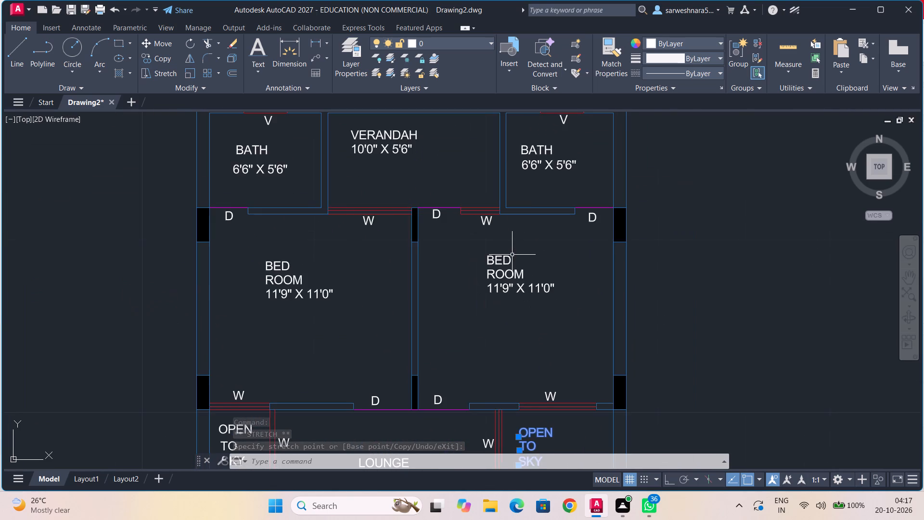
Shift the D mark of the eastern plan's northeast bedroom door, beside the central wall column, slightly down from the magenta door line.
{"action": "middle_click_drag", "start_coordinate": [512, 255], "coordinate": [503, 310]}
{"action": "scroll", "coordinate": [554, 222], "scroll_direction": "up", "scroll_amount": 2}
{"action": "middle_click_drag", "start_coordinate": [554, 221], "coordinate": [542, 299]}
{"action": "scroll", "coordinate": [542, 300], "scroll_direction": "down", "scroll_amount": 1}
{"action": "middle_click_drag", "start_coordinate": [542, 299], "coordinate": [542, 300]}
{"action": "scroll", "coordinate": [544, 256], "scroll_direction": "down", "scroll_amount": 2}
{"action": "middle_click_drag", "start_coordinate": [554, 309], "coordinate": [551, 301]}
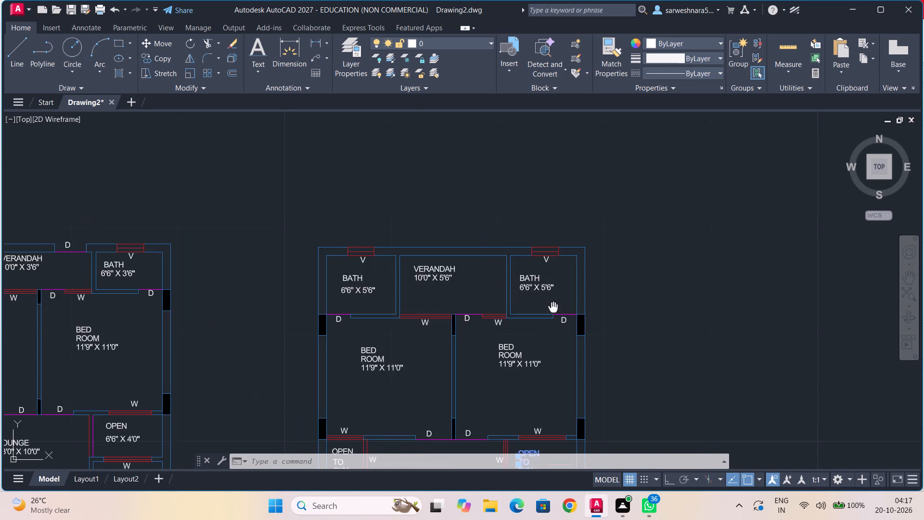
{"action": "middle_click_drag", "start_coordinate": [551, 301], "coordinate": [565, 227]}
{"action": "middle_click_drag", "start_coordinate": [532, 288], "coordinate": [551, 237]}
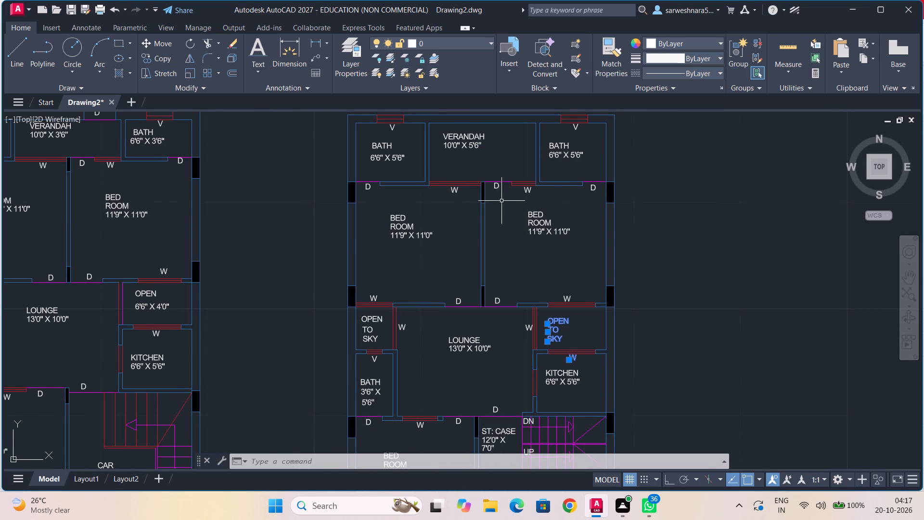
{"action": "scroll", "coordinate": [501, 200], "scroll_direction": "up", "scroll_amount": 4}
{"action": "middle_click_drag", "start_coordinate": [501, 200], "coordinate": [507, 298]}
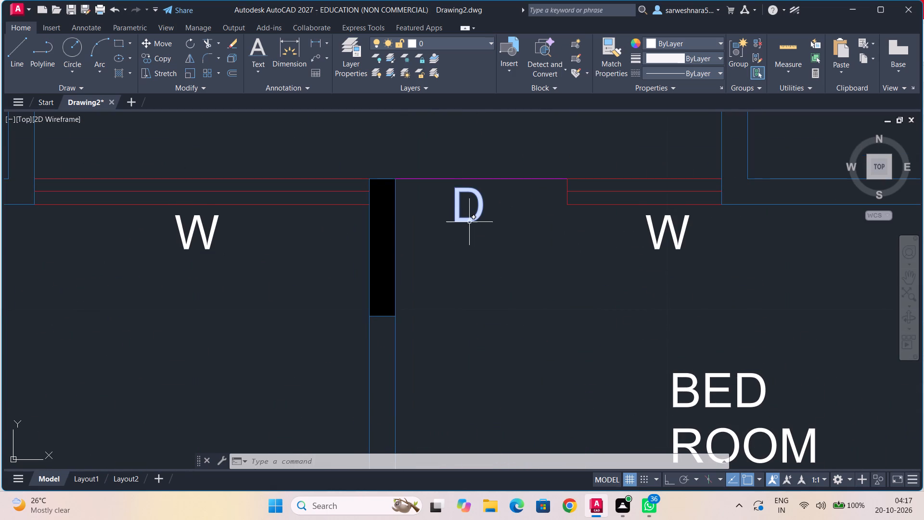
{"action": "left_click", "coordinate": [463, 219]}
{"action": "left_click_drag", "start_coordinate": [452, 221], "coordinate": [453, 232]}
{"action": "left_click", "coordinate": [453, 232]}
{"action": "scroll", "coordinate": [454, 233], "scroll_direction": "down", "scroll_amount": 4}
{"action": "scroll", "coordinate": [468, 283], "scroll_direction": "down", "scroll_amount": 1}
{"action": "middle_click_drag", "start_coordinate": [467, 282], "coordinate": [474, 239]}
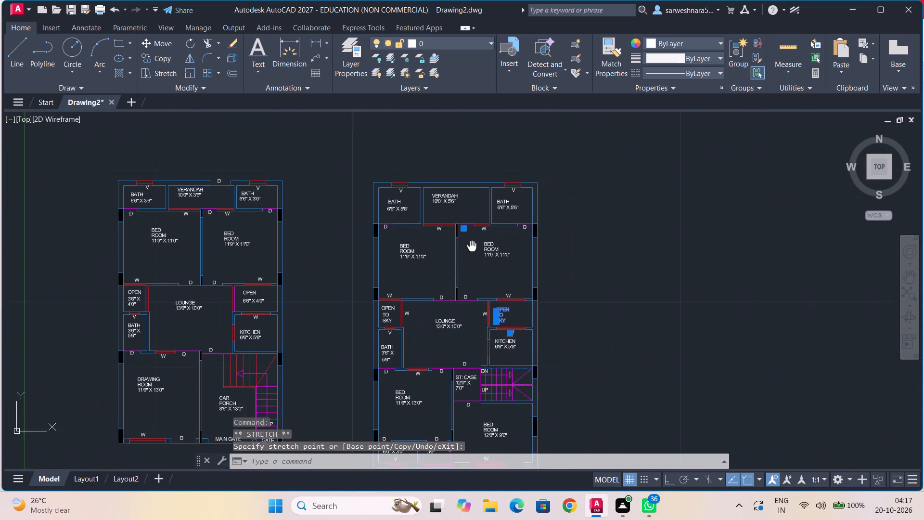
{"action": "middle_click_drag", "start_coordinate": [474, 239], "coordinate": [476, 231]}
{"action": "middle_click_drag", "start_coordinate": [475, 306], "coordinate": [483, 263]}
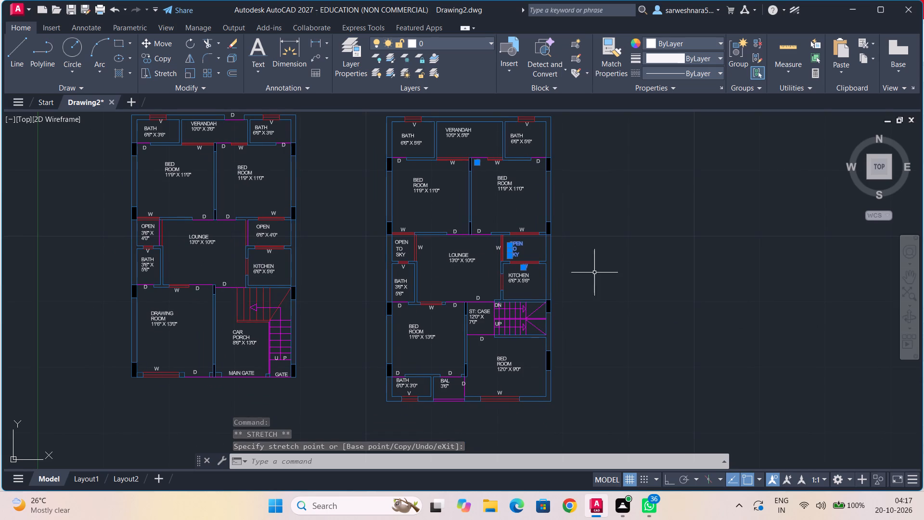
{"action": "key", "text": "Escape"}
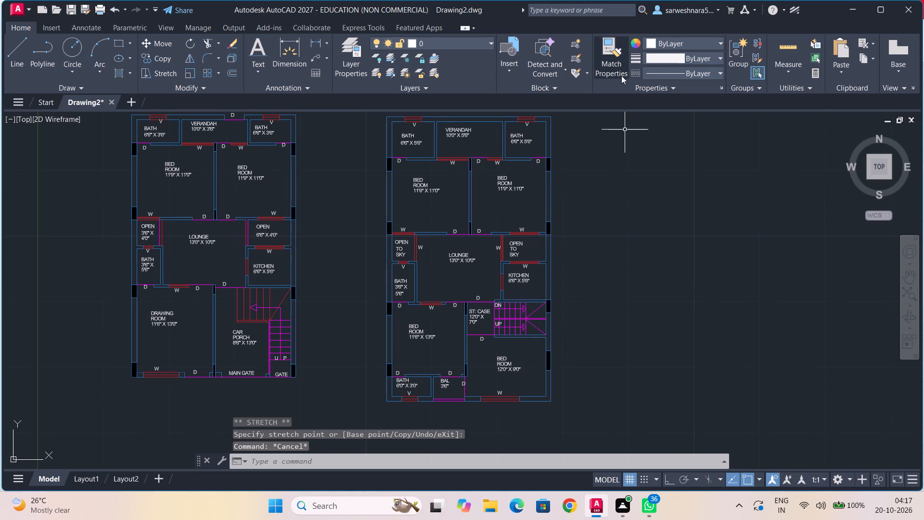
Add a linear dimension for the overall width of the western plan, placed just above its north outer wall.
{"action": "scroll", "coordinate": [461, 329], "scroll_direction": "up", "scroll_amount": 2}
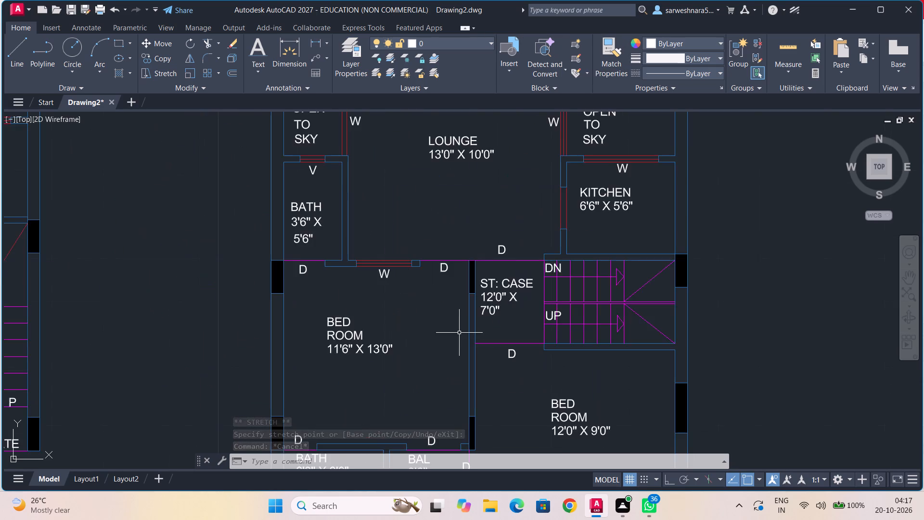
{"action": "middle_click_drag", "start_coordinate": [459, 333], "coordinate": [440, 230]}
{"action": "middle_click_drag", "start_coordinate": [404, 289], "coordinate": [471, 282]}
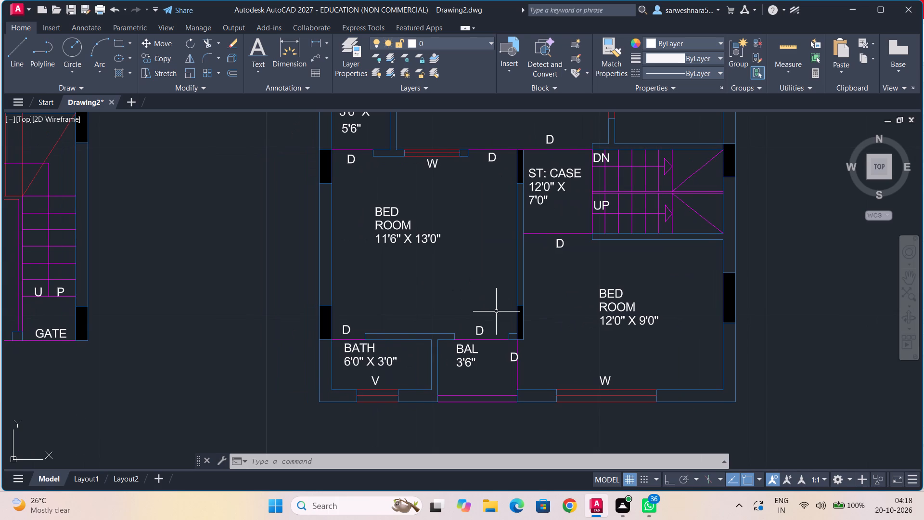
{"action": "scroll", "coordinate": [496, 312], "scroll_direction": "down", "scroll_amount": 3}
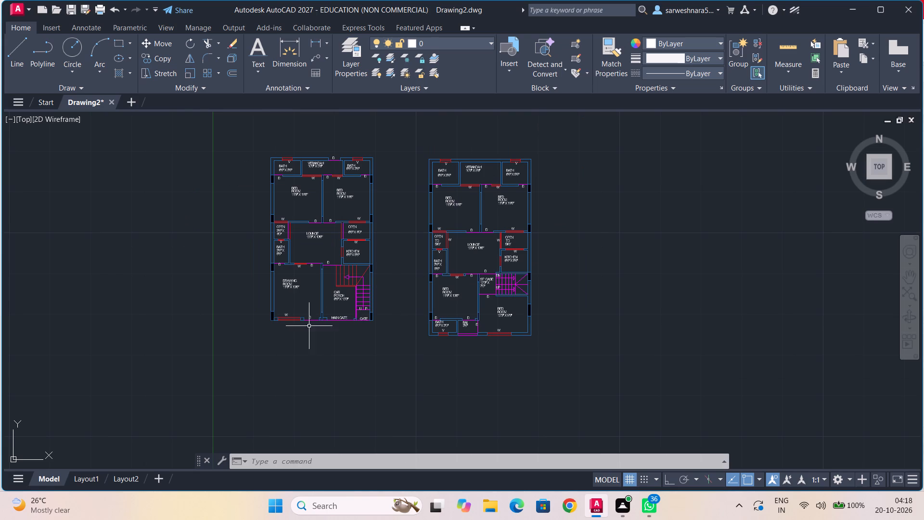
{"action": "middle_click_drag", "start_coordinate": [265, 220], "coordinate": [243, 311]}
{"action": "scroll", "coordinate": [229, 276], "scroll_direction": "up", "scroll_amount": 1}
{"action": "left_click", "coordinate": [314, 45]}
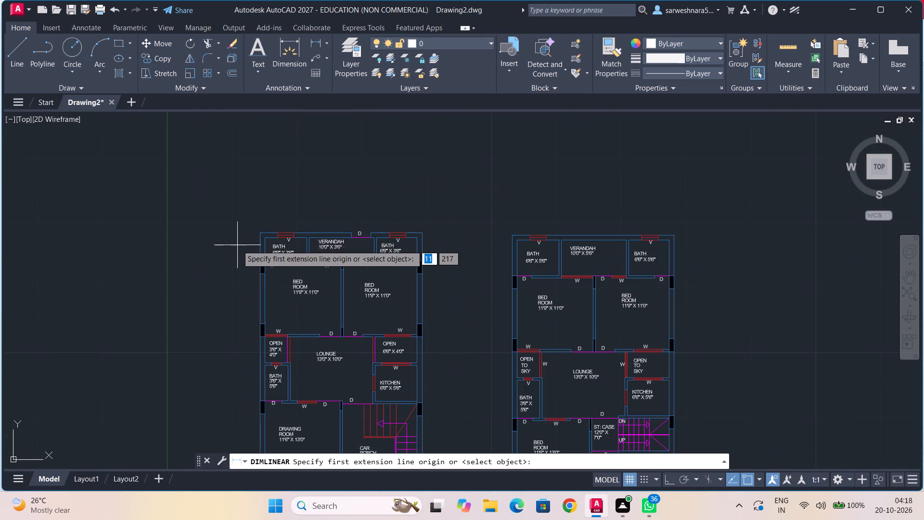
{"action": "left_click", "coordinate": [257, 234]}
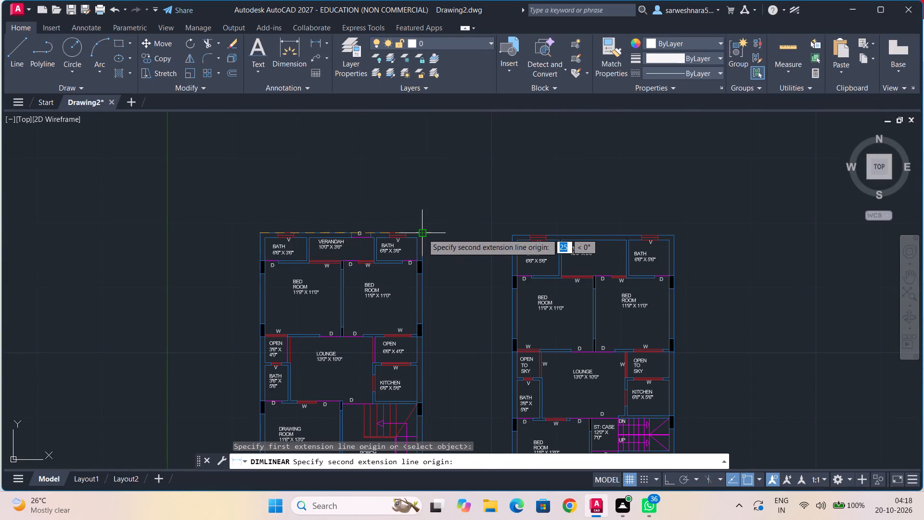
{"action": "left_click", "coordinate": [423, 234]}
{"action": "left_click", "coordinate": [423, 215]}
Add a linear dimension for the overall length of the western plan, placed alongside its west outer wall.
{"action": "middle_click_drag", "start_coordinate": [225, 277], "coordinate": [240, 220]}
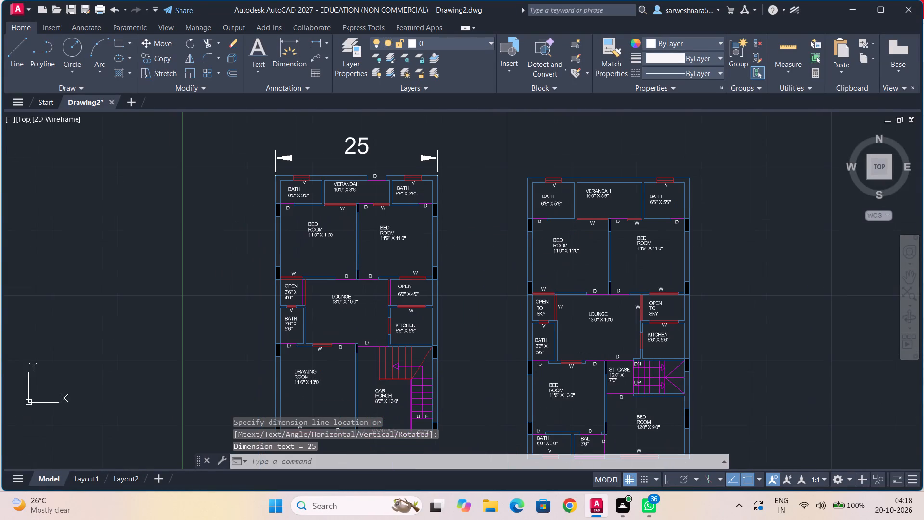
{"action": "left_click", "coordinate": [313, 44]}
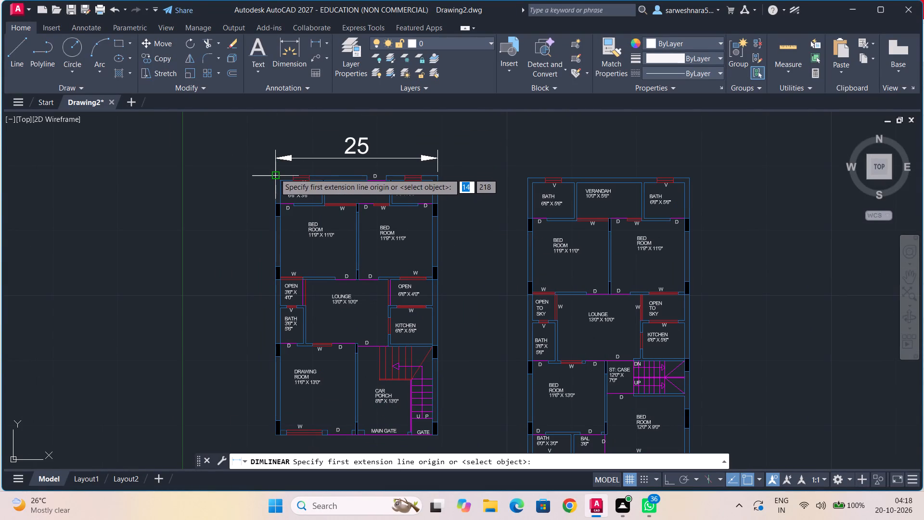
{"action": "left_click", "coordinate": [275, 174]}
{"action": "middle_click_drag", "start_coordinate": [245, 334], "coordinate": [297, 187]}
{"action": "scroll", "coordinate": [297, 187], "scroll_direction": "up", "scroll_amount": 1}
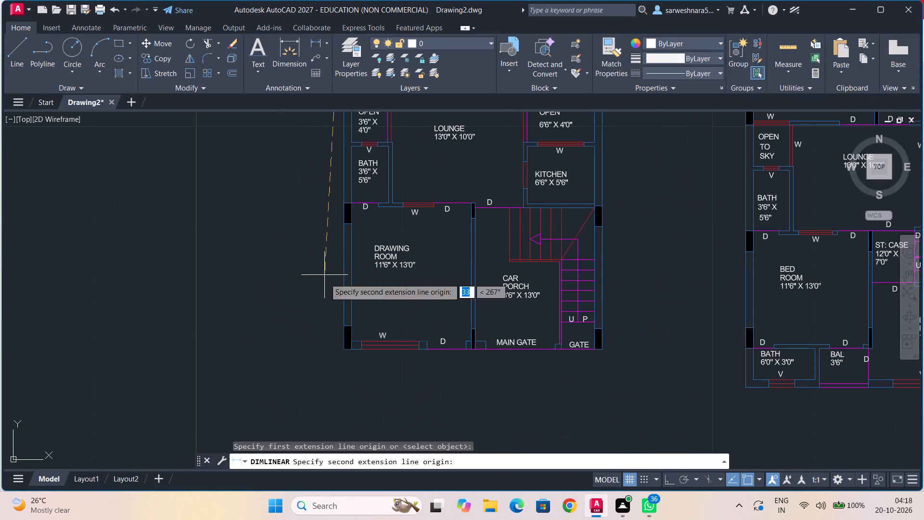
{"action": "left_click", "coordinate": [343, 351]}
{"action": "left_click", "coordinate": [315, 348]}
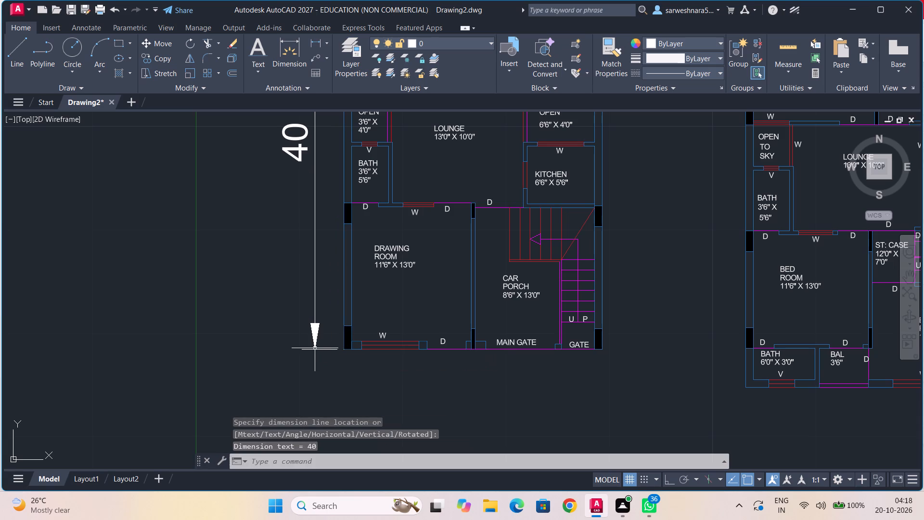
Modify the ISO-25 dimension style, setting its text height to 1.
{"action": "scroll", "coordinate": [372, 293], "scroll_direction": "down", "scroll_amount": 1}
{"action": "middle_click_drag", "start_coordinate": [372, 293], "coordinate": [288, 356]}
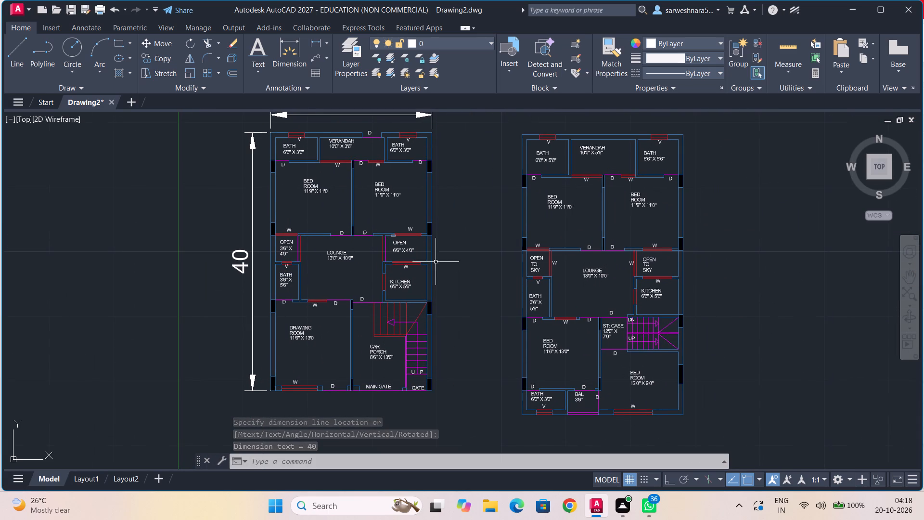
{"action": "type", "text": "DIM"}
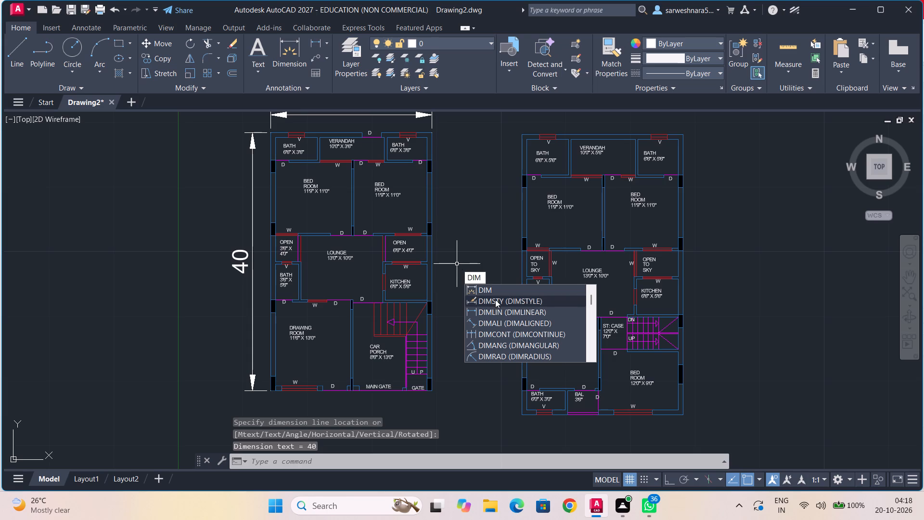
{"action": "left_click", "coordinate": [495, 299]}
{"action": "left_click", "coordinate": [598, 222]}
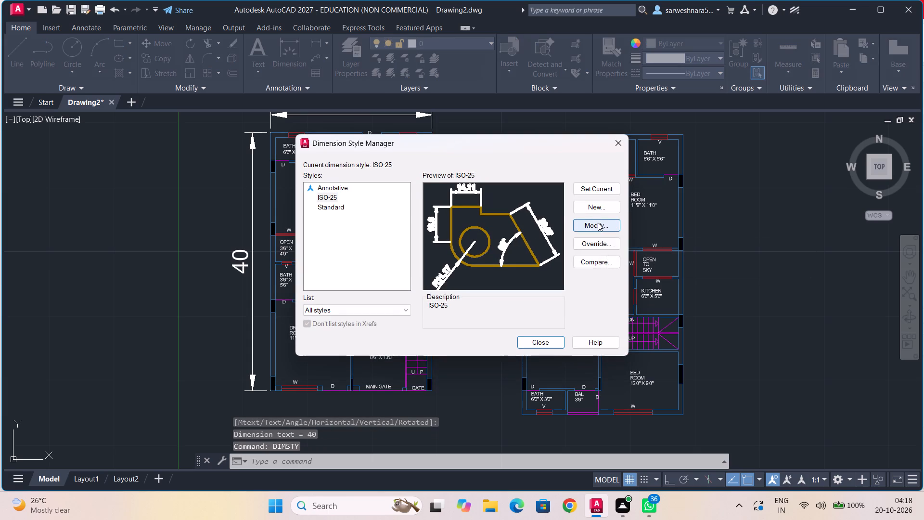
{"action": "left_click", "coordinate": [430, 210]}
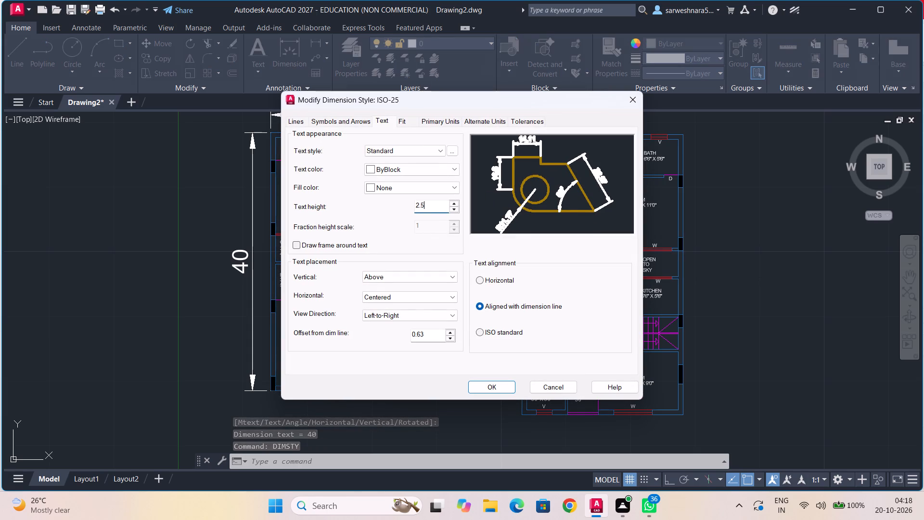
{"action": "key", "text": "BackSpace"}
{"action": "key", "text": "BackSpace"}
{"action": "key", "text": "BackSpace"}
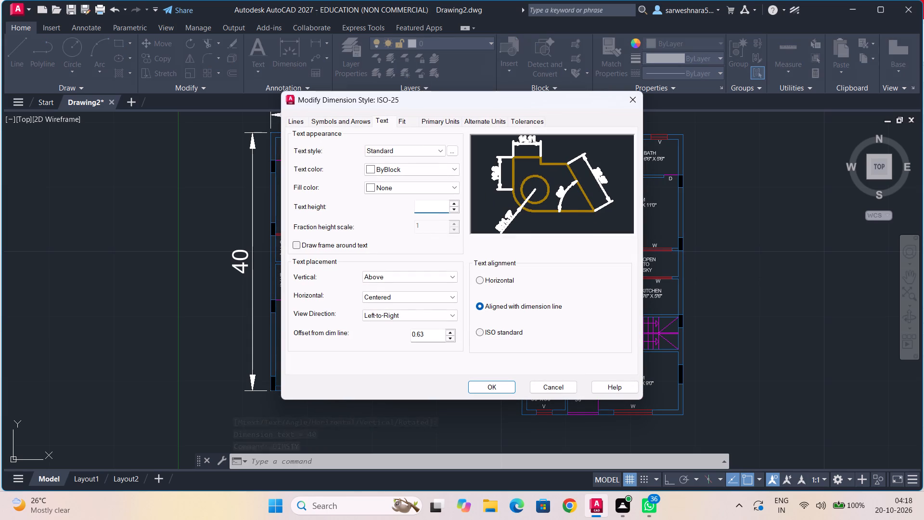
{"action": "key", "text": "1"}
{"action": "key", "text": "Return"}
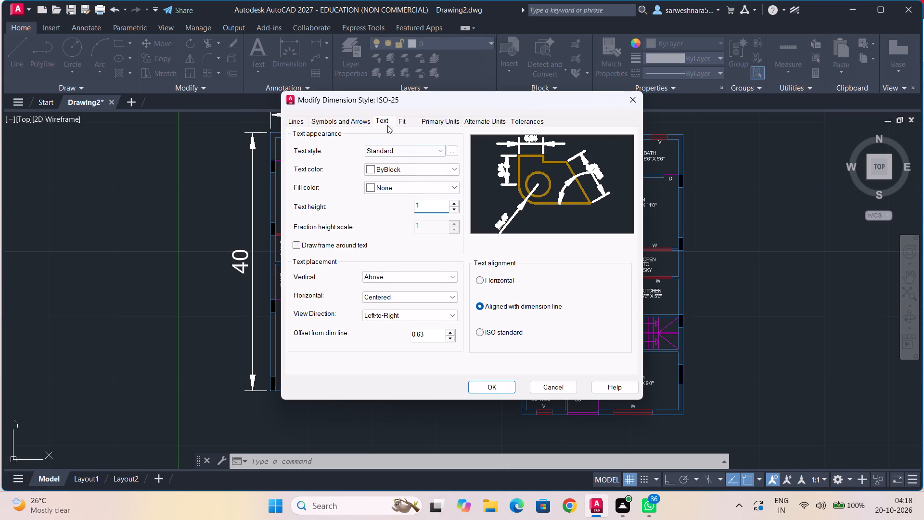
Set the ISO-25 style's arrow size to 1 and apply the style changes.
{"action": "left_click", "coordinate": [364, 120]}
{"action": "left_click", "coordinate": [318, 243]}
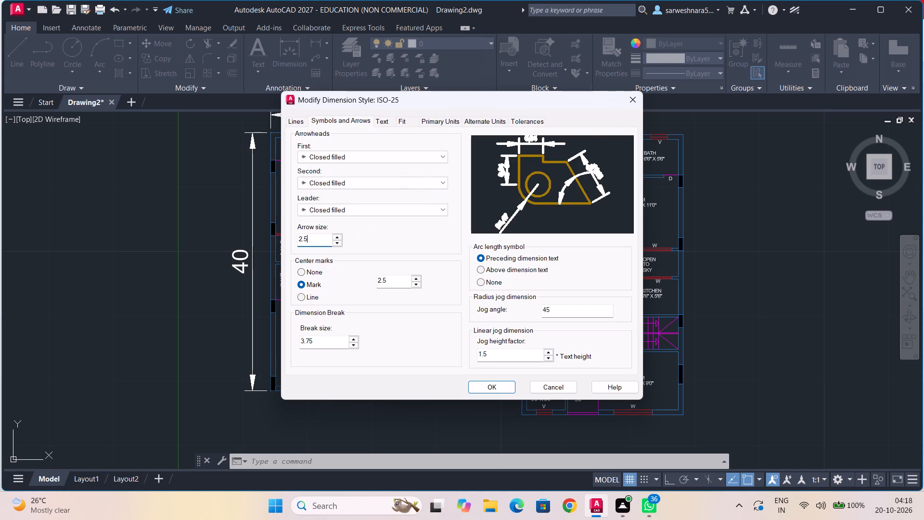
{"action": "key", "text": "BackSpace"}
{"action": "key", "text": "BackSpace"}
{"action": "key", "text": "BackSpace"}
{"action": "key", "text": "1"}
{"action": "key", "text": "Return"}
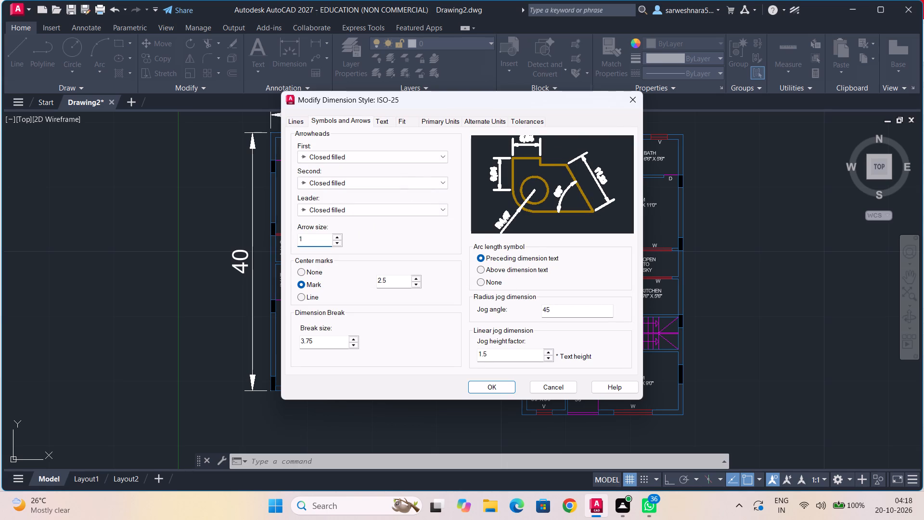
{"action": "left_click", "coordinate": [490, 378]}
{"action": "left_click", "coordinate": [494, 386]}
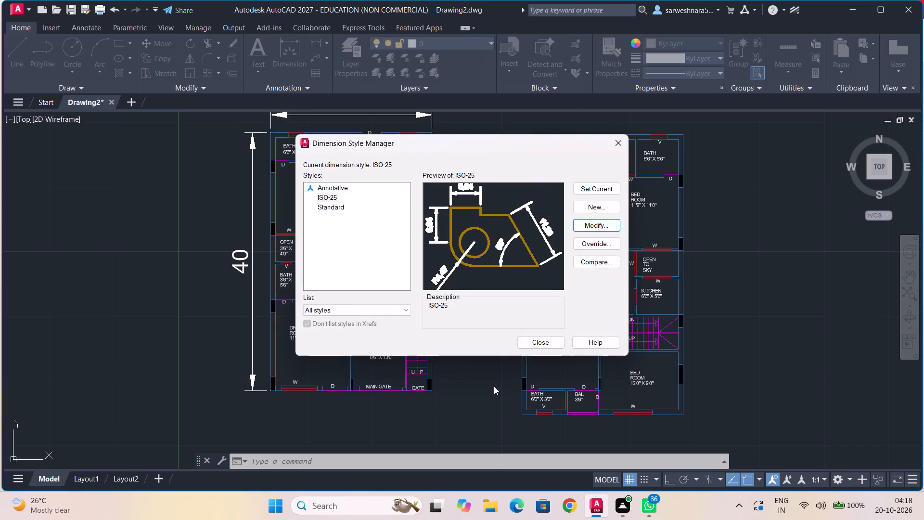
{"action": "left_click", "coordinate": [530, 343]}
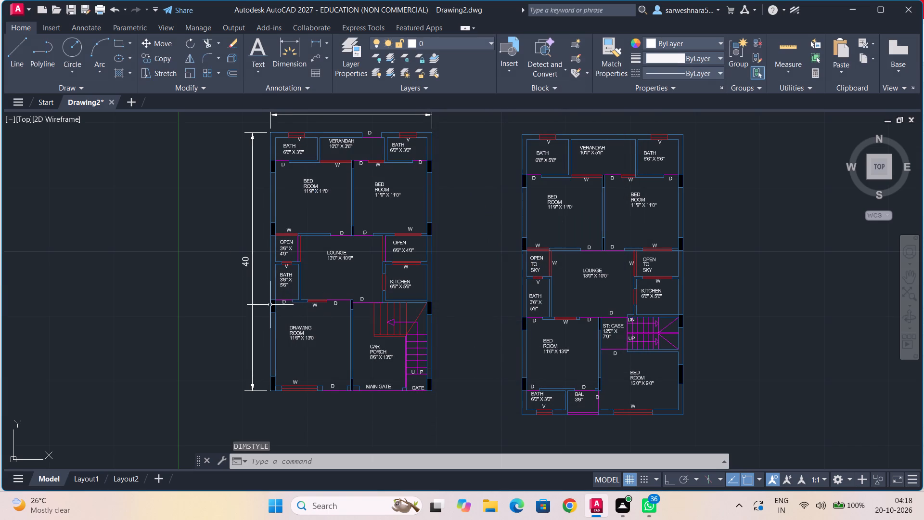
Add a foot mark to the western plan's overall length dimension text so it reads 40'.
{"action": "double_click", "coordinate": [244, 266]}
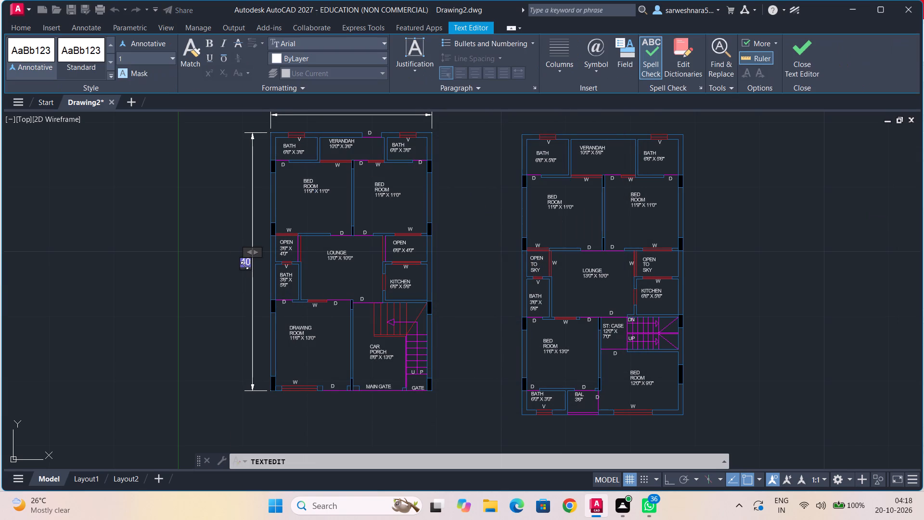
{"action": "key", "text": "Right"}
{"action": "key", "text": "Right"}
{"action": "key", "text": "Right"}
{"action": "key", "text": "apostrophe"}
{"action": "key", "text": "Return"}
{"action": "key", "text": "Escape"}
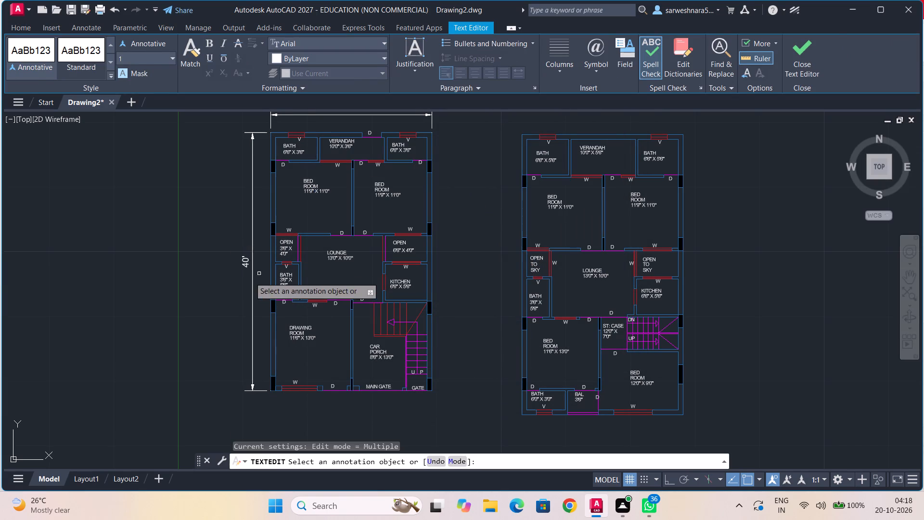
Add a foot mark to the western plan's overall width dimension text so it reads 25'.
{"action": "middle_click_drag", "start_coordinate": [228, 233], "coordinate": [213, 327]}
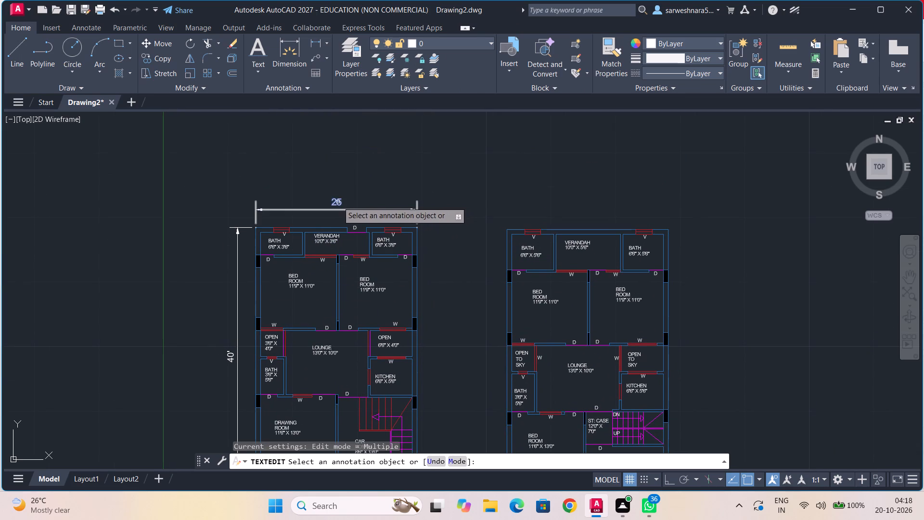
{"action": "left_click", "coordinate": [338, 202]}
{"action": "key", "text": "Right"}
{"action": "key", "text": "Right"}
{"action": "key", "text": "Right"}
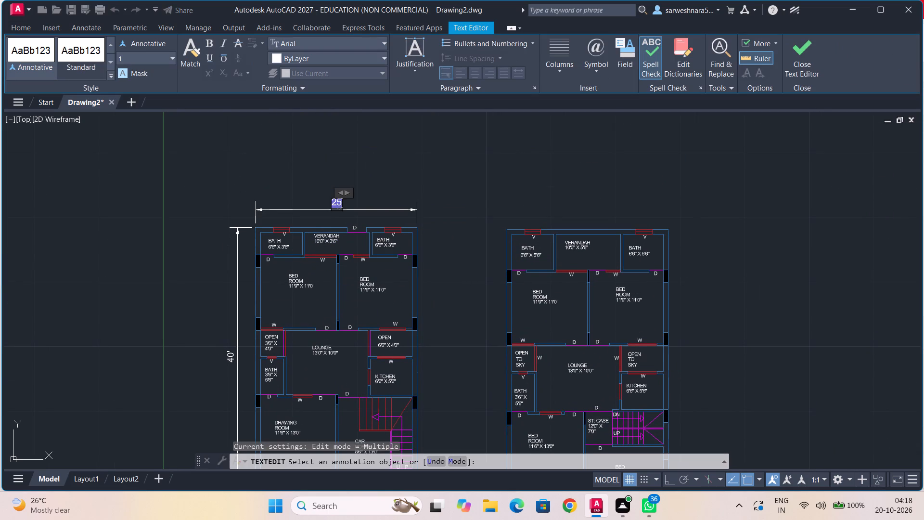
{"action": "key", "text": "apostrophe"}
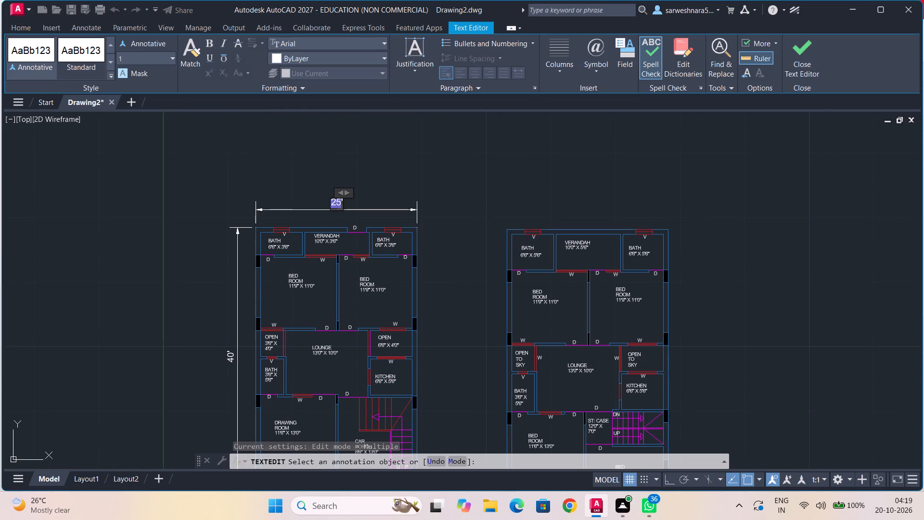
{"action": "left_click", "coordinate": [409, 176]}
{"action": "key", "text": "Escape"}
Add the single-line text GROUND FLOOR PLAN below the western plan, with height 1 and rotation 0.
{"action": "middle_click_drag", "start_coordinate": [443, 317], "coordinate": [439, 260]}
{"action": "scroll", "coordinate": [439, 313], "scroll_direction": "down", "scroll_amount": 1}
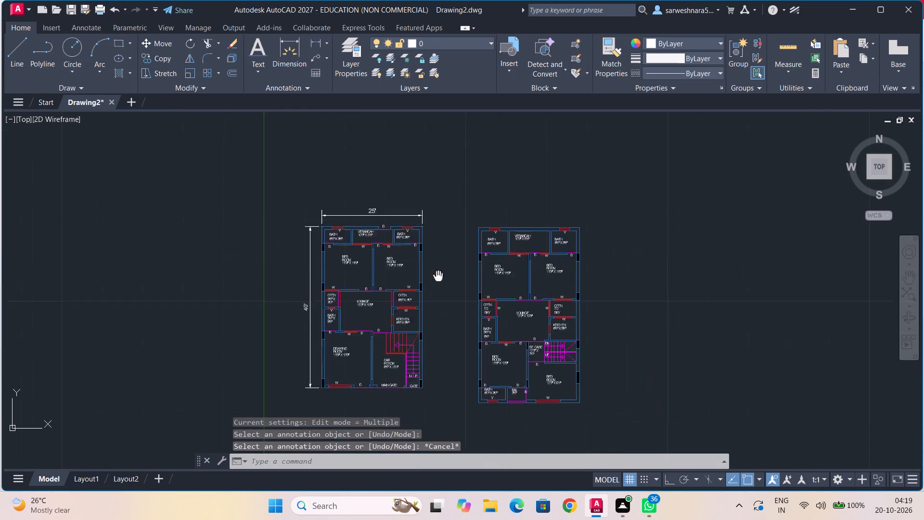
{"action": "middle_click_drag", "start_coordinate": [439, 260], "coordinate": [446, 217]}
{"action": "middle_click_drag", "start_coordinate": [474, 317], "coordinate": [468, 282]}
{"action": "left_click", "coordinate": [259, 75]}
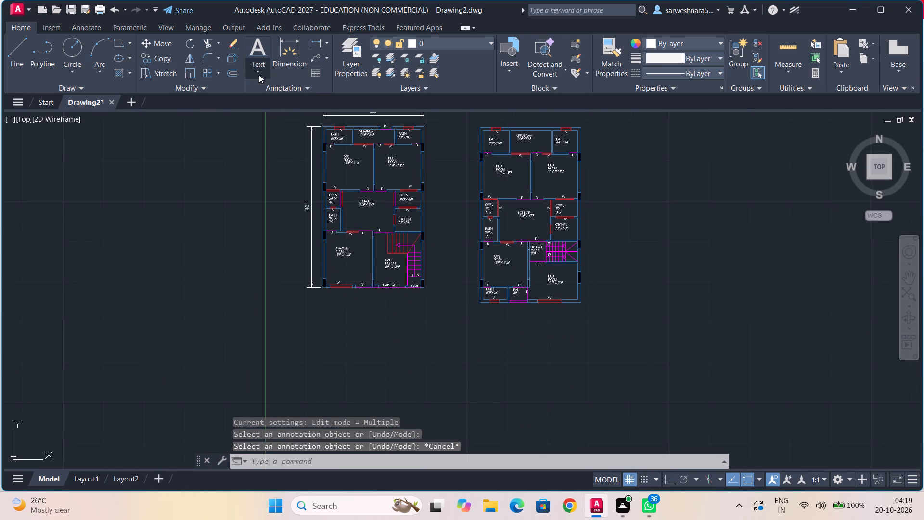
{"action": "left_click", "coordinate": [270, 106]}
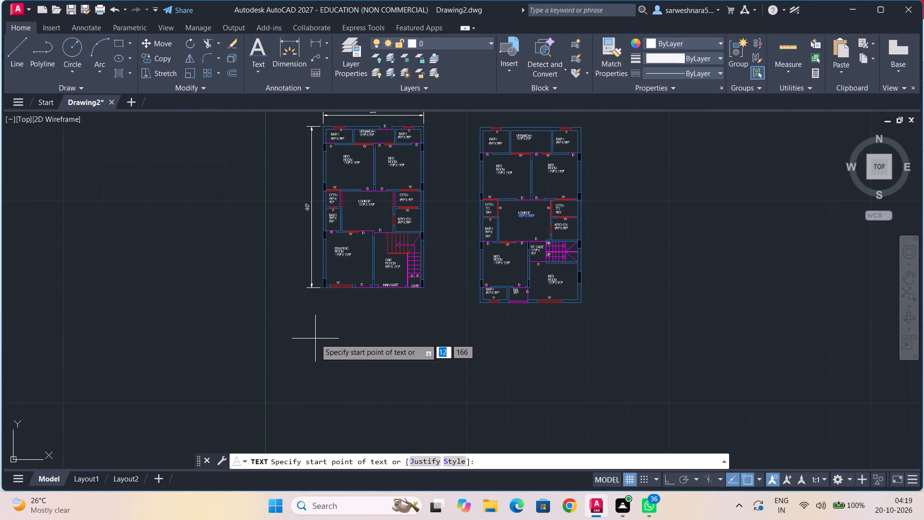
{"action": "scroll", "coordinate": [310, 330], "scroll_direction": "up", "scroll_amount": 3}
{"action": "middle_click_drag", "start_coordinate": [335, 324], "coordinate": [246, 367]}
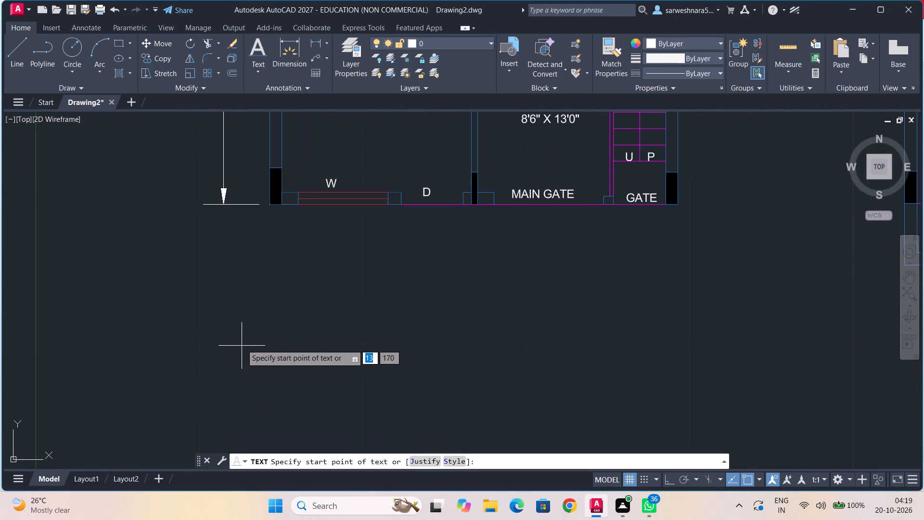
{"action": "left_click", "coordinate": [242, 334]}
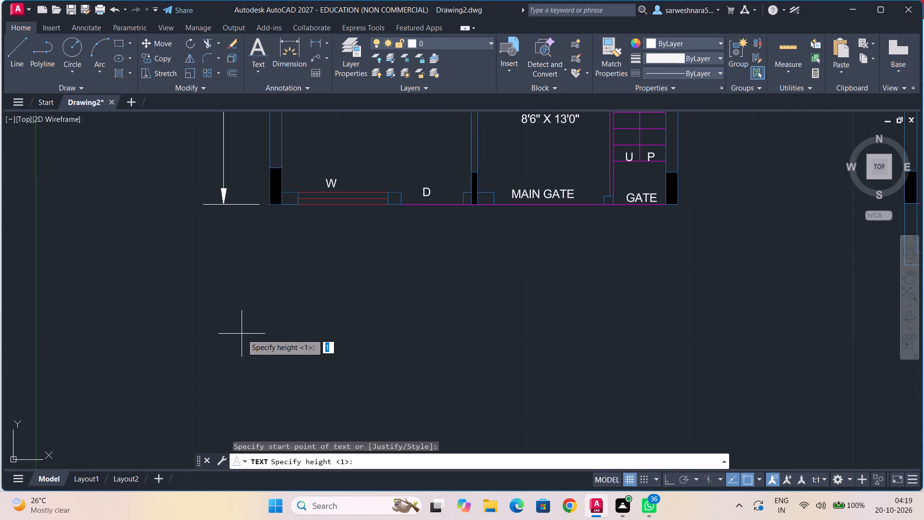
{"action": "type", "text": "0."}
{"action": "key", "text": "BackSpace"}
{"action": "key", "text": "BackSpace"}
{"action": "key", "text": "1"}
{"action": "key", "text": "Return"}
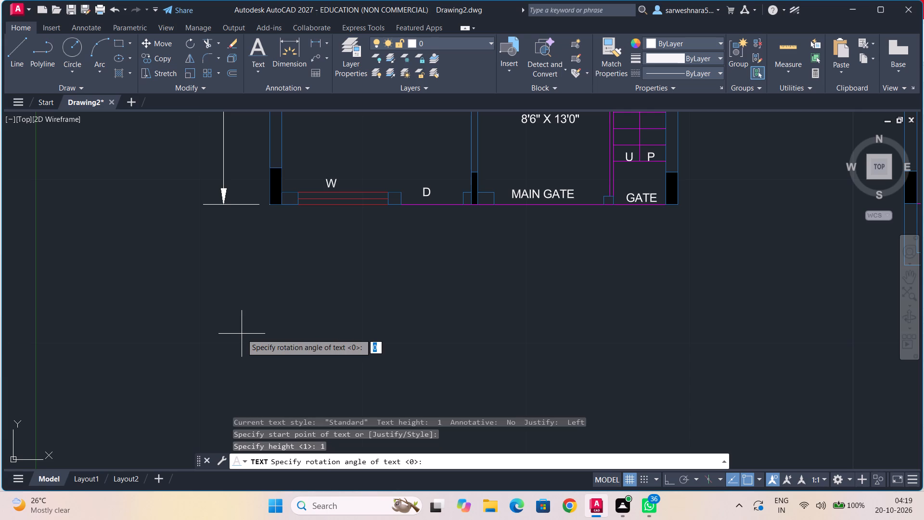
{"action": "key", "text": "Return"}
{"action": "type", "text": "HGIG"}
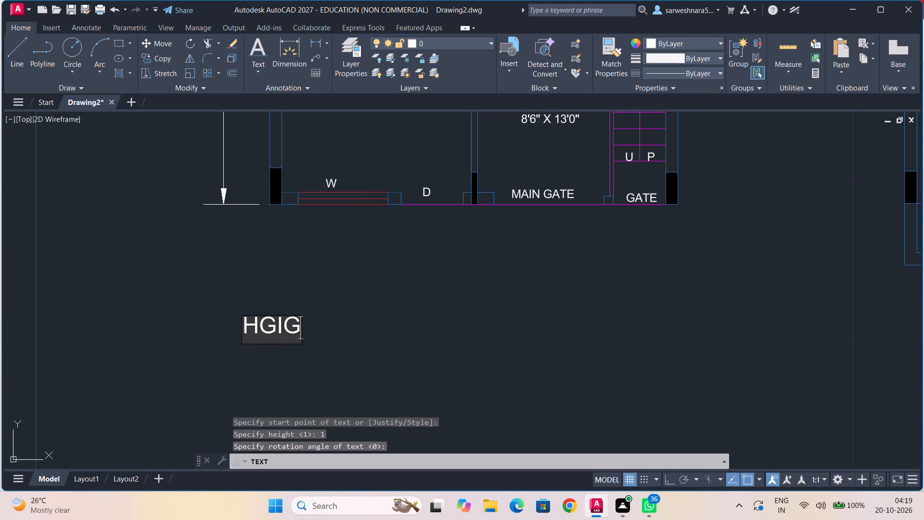
{"action": "key", "text": "BackSpace"}
{"action": "key", "text": "BackSpace"}
{"action": "key", "text": "BackSpace"}
{"action": "key", "text": "BackSpace"}
{"action": "key", "text": "BackSpace"}
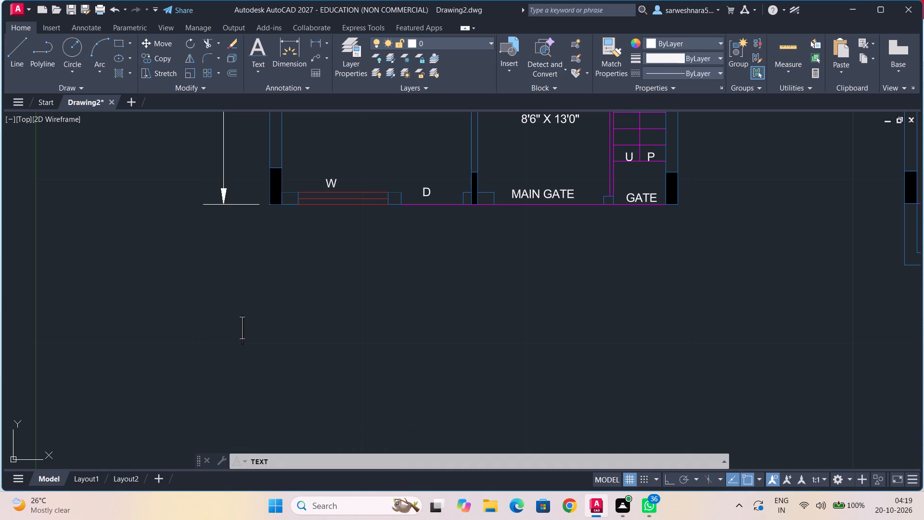
{"action": "type", "text": "GROUND FLOOR PLAN"}
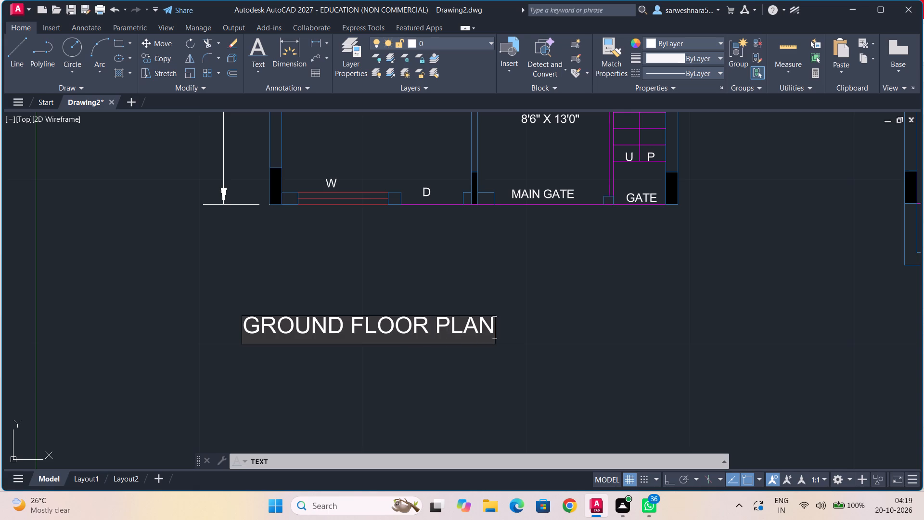
Add the single-line text FIRST FLOOR PLAN below the eastern plan and end the Text command.
{"action": "scroll", "coordinate": [482, 334], "scroll_direction": "down", "scroll_amount": 1}
{"action": "middle_click_drag", "start_coordinate": [565, 364], "coordinate": [334, 415]}
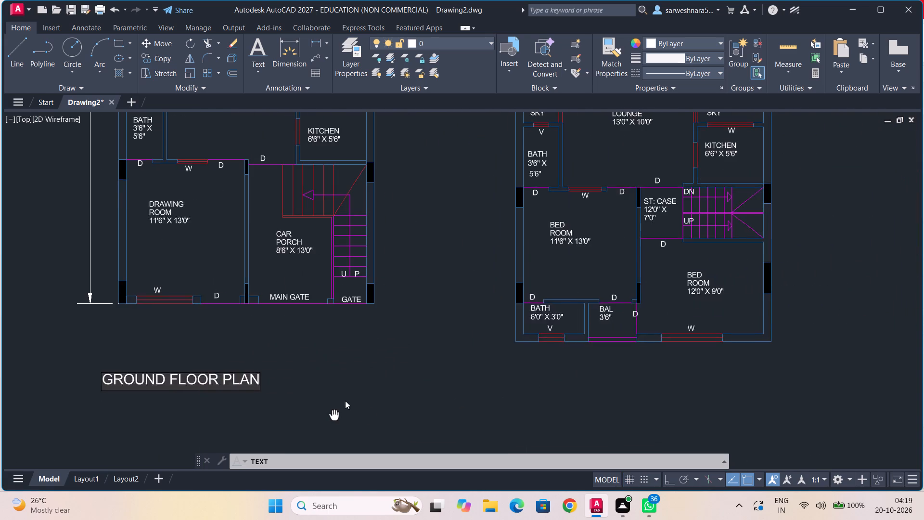
{"action": "middle_click_drag", "start_coordinate": [580, 351], "coordinate": [434, 321]}
{"action": "left_click", "coordinate": [397, 350]}
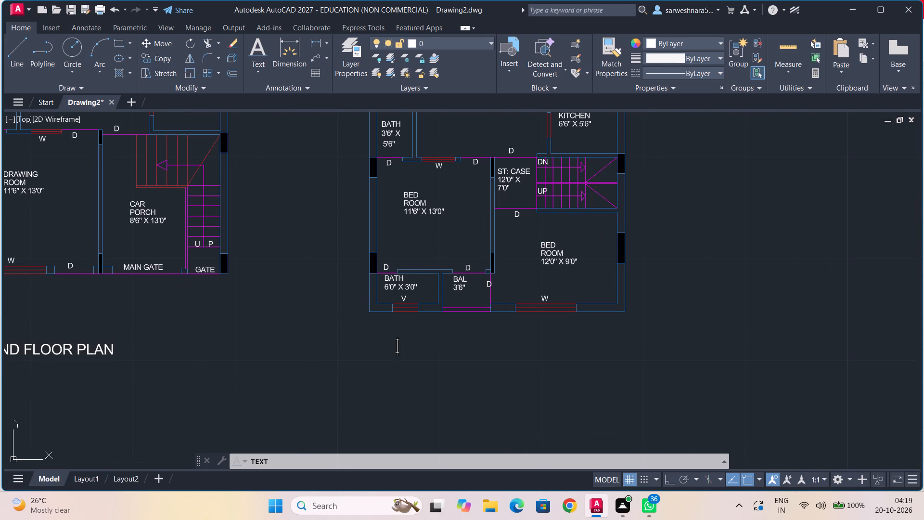
{"action": "type", "text": "FIRST FLOOR PLAN"}
{"action": "left_click", "coordinate": [614, 360]}
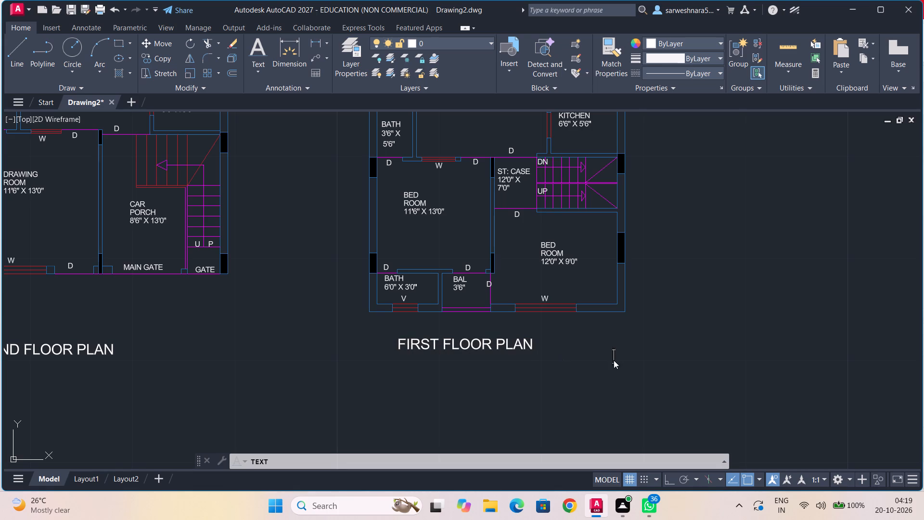
{"action": "key", "text": "Escape"}
Move the GROUND FLOOR PLAN title east and closer to the western plan so it sits roughly centred beneath it.
{"action": "middle_click_drag", "start_coordinate": [235, 329], "coordinate": [481, 316]}
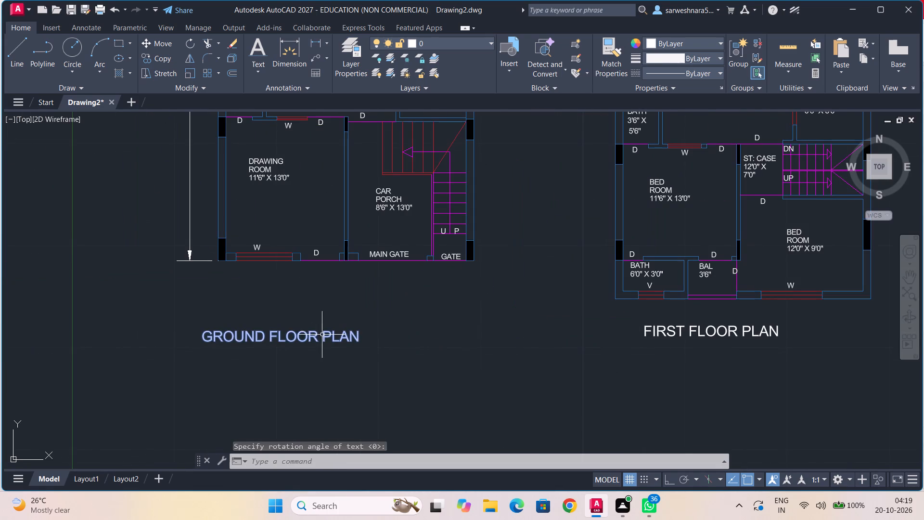
{"action": "left_click", "coordinate": [302, 338]}
{"action": "left_click", "coordinate": [230, 339]}
{"action": "left_click_drag", "start_coordinate": [202, 343], "coordinate": [216, 332]}
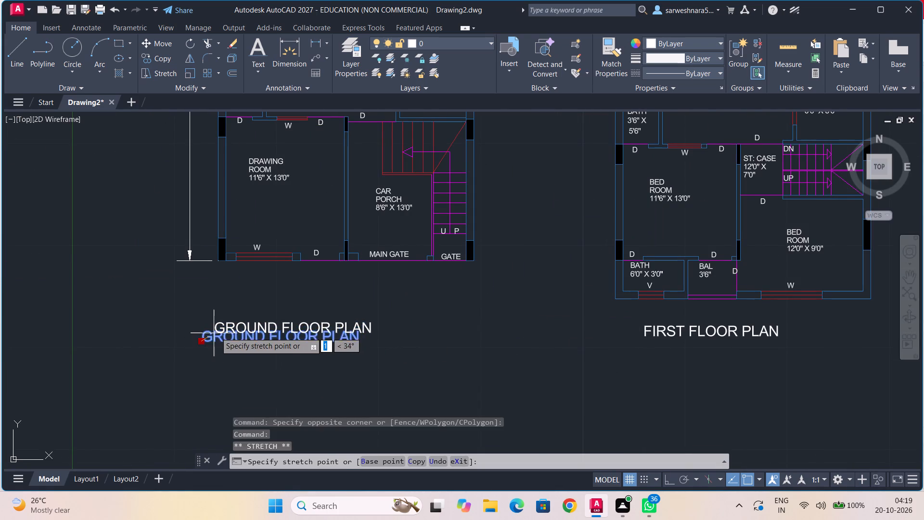
{"action": "left_click_drag", "start_coordinate": [216, 332], "coordinate": [248, 316]}
{"action": "left_click", "coordinate": [248, 316]}
Move the FIRST FLOOR PLAN title slightly east so it sits roughly centred beneath the eastern plan.
{"action": "middle_click_drag", "start_coordinate": [516, 340], "coordinate": [434, 351]}
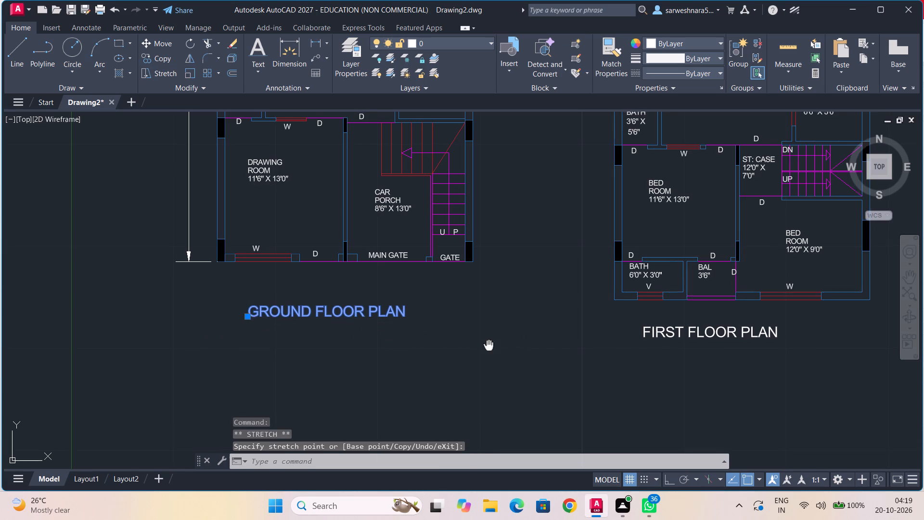
{"action": "middle_click_drag", "start_coordinate": [434, 351], "coordinate": [334, 363]}
{"action": "left_click", "coordinate": [464, 359]}
{"action": "left_click_drag", "start_coordinate": [453, 358], "coordinate": [472, 360]}
{"action": "left_click_drag", "start_coordinate": [462, 358], "coordinate": [481, 358]}
{"action": "left_click", "coordinate": [481, 358]}
{"action": "key", "text": "Escape"}
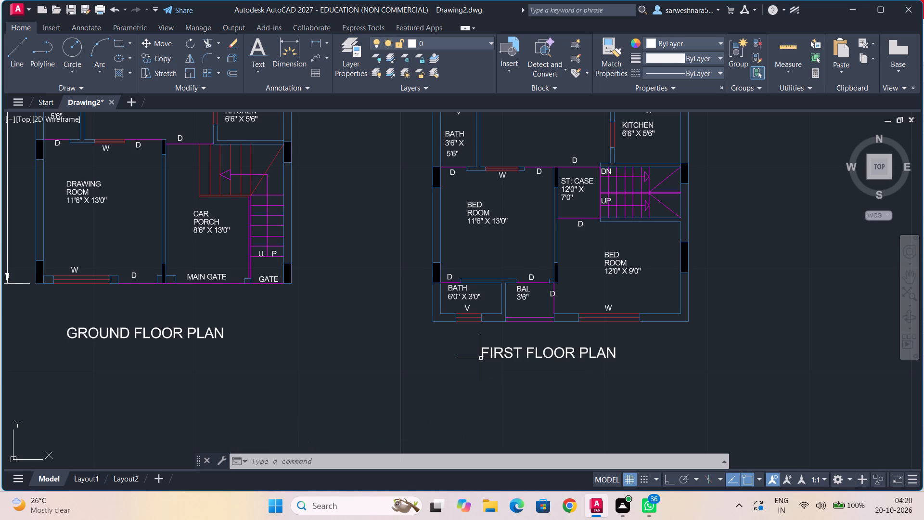
Start saving the drawing and clear the suggested file name.
{"action": "scroll", "coordinate": [378, 265], "scroll_direction": "down", "scroll_amount": 3}
{"action": "middle_click_drag", "start_coordinate": [378, 265], "coordinate": [373, 369]}
{"action": "scroll", "coordinate": [369, 342], "scroll_direction": "up", "scroll_amount": 1}
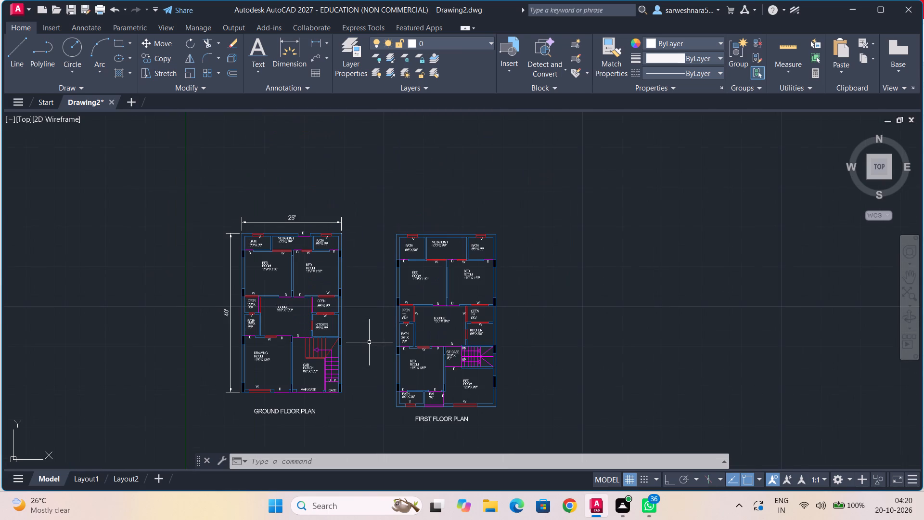
{"action": "middle_click_drag", "start_coordinate": [369, 342], "coordinate": [363, 300]}
{"action": "scroll", "coordinate": [363, 299], "scroll_direction": "up", "scroll_amount": 1}
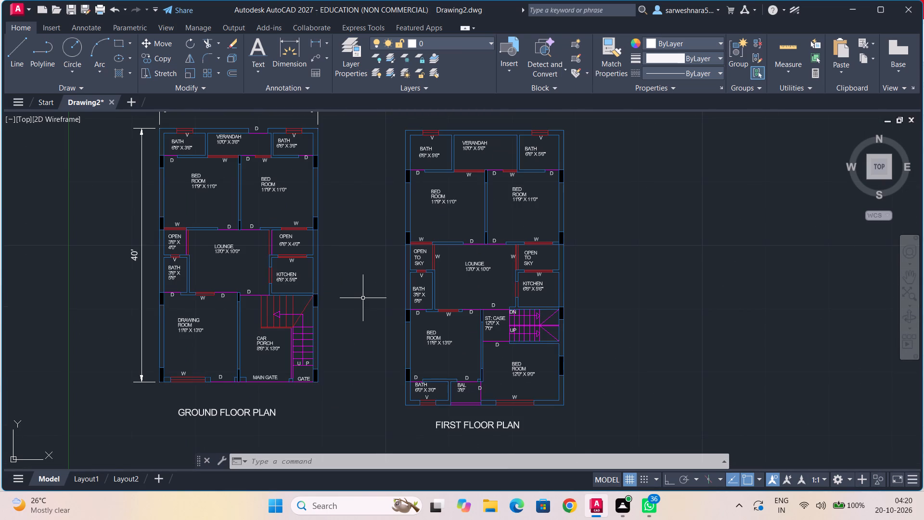
{"action": "key", "text": "ctrl+s"}
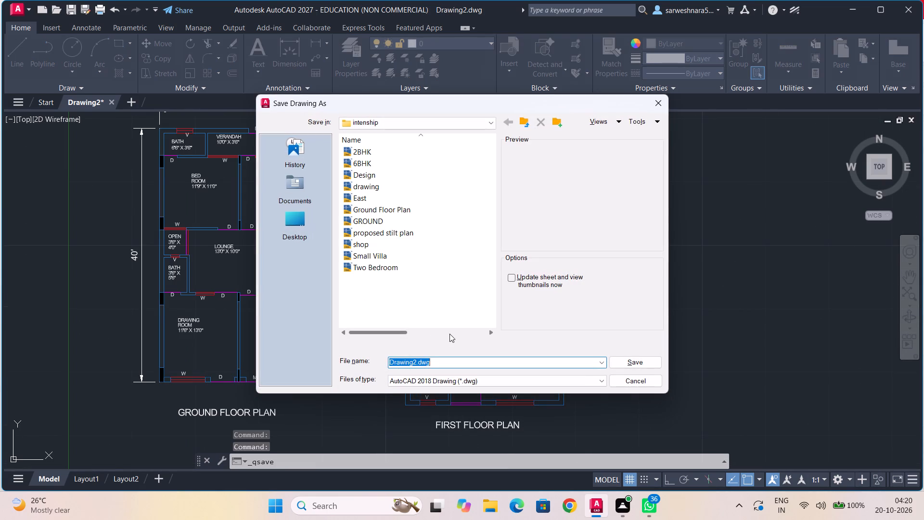
{"action": "key", "text": "BackSpace"}
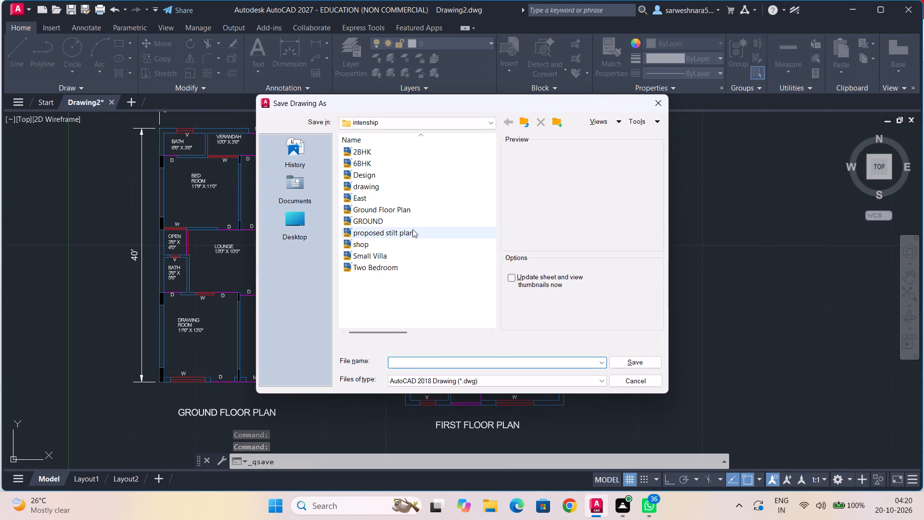
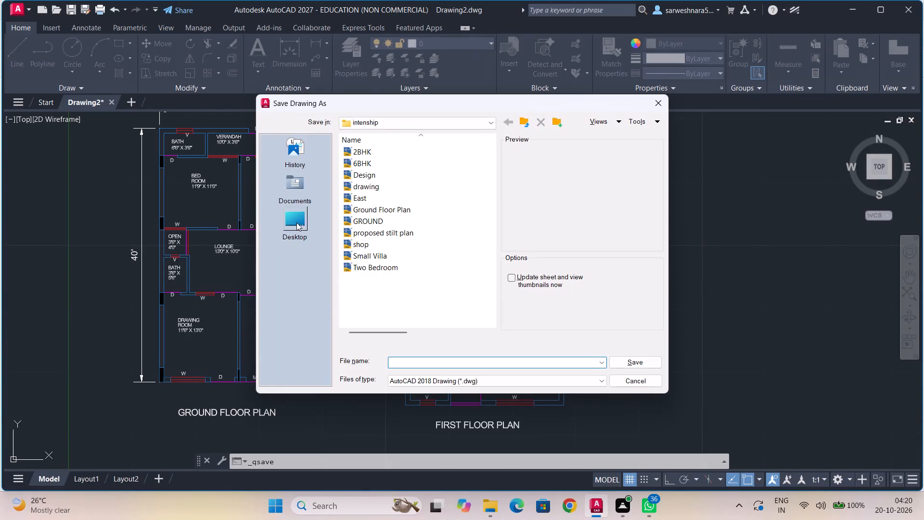
Save the drawing in the intenship folder on the Desktop under the file name GROUND AND FIRST.
{"action": "left_click", "coordinate": [296, 223]}
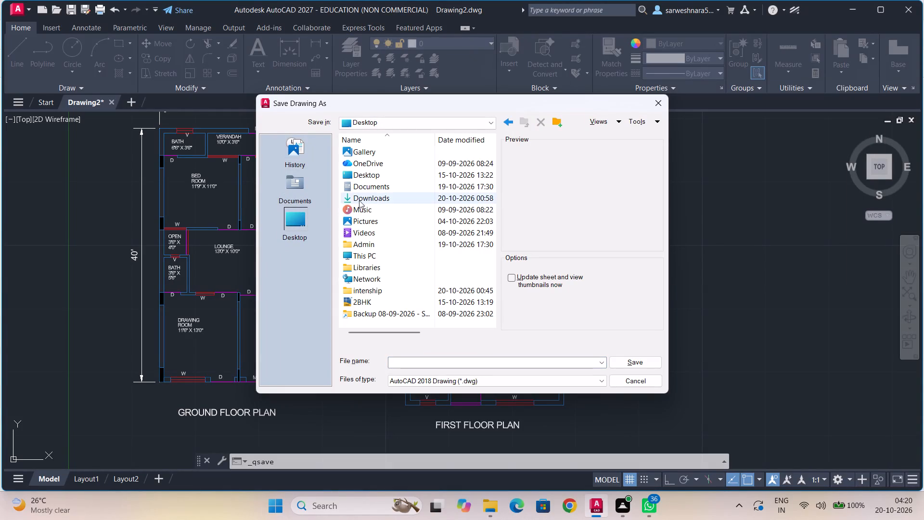
{"action": "double_click", "coordinate": [397, 292]}
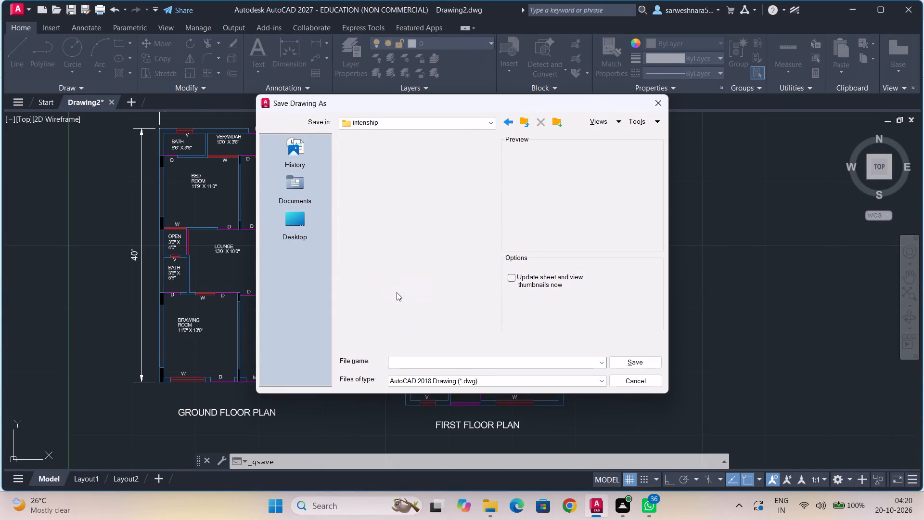
{"action": "left_click", "coordinate": [463, 362]}
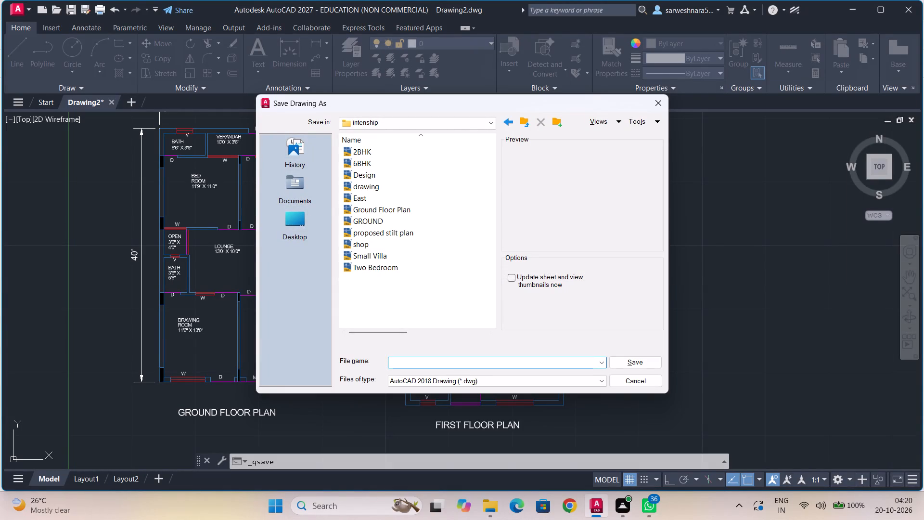
{"action": "type", "text": "GROUND"}
{"action": "key", "text": "space"}
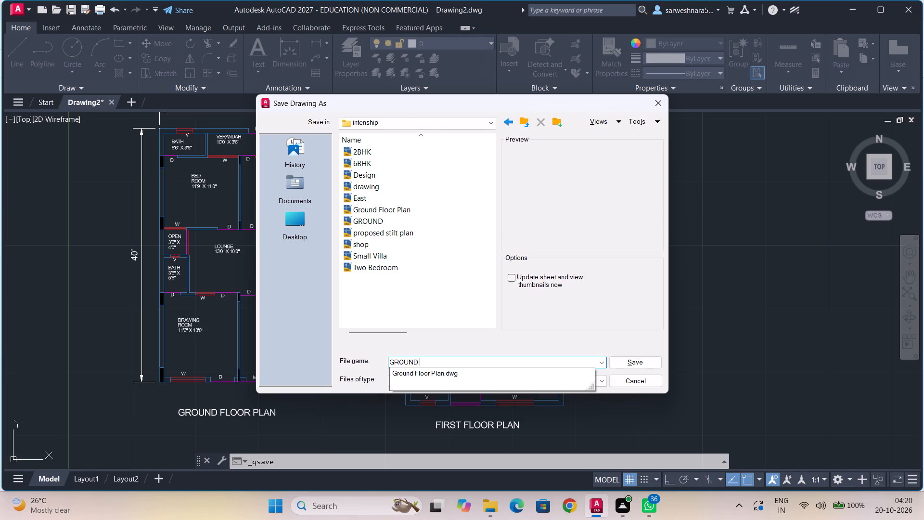
{"action": "type", "text": "AND"}
{"action": "type", "text": "FIRST"}
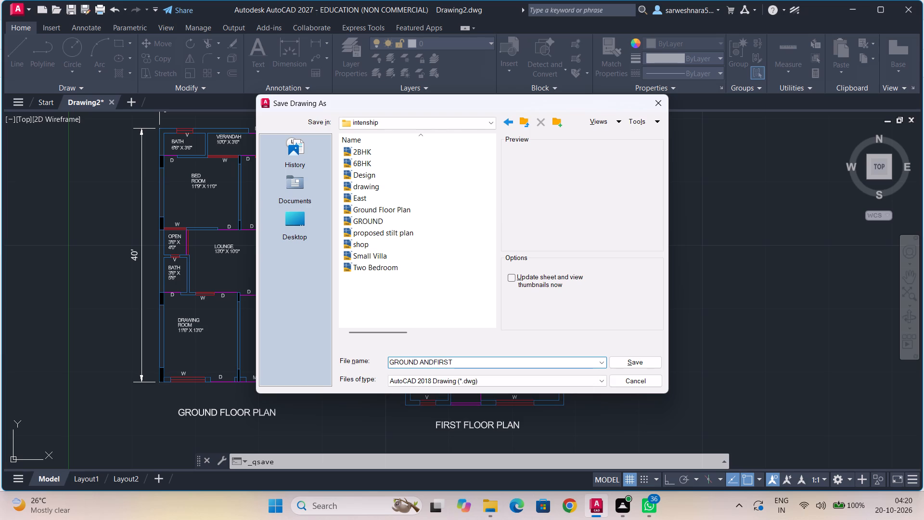
{"action": "key", "text": "Left"}
{"action": "key", "text": "Left"}
{"action": "key", "text": "Left"}
{"action": "key", "text": "Left"}
{"action": "key", "text": "Left"}
{"action": "key", "text": "space"}
{"action": "key", "text": "Return"}
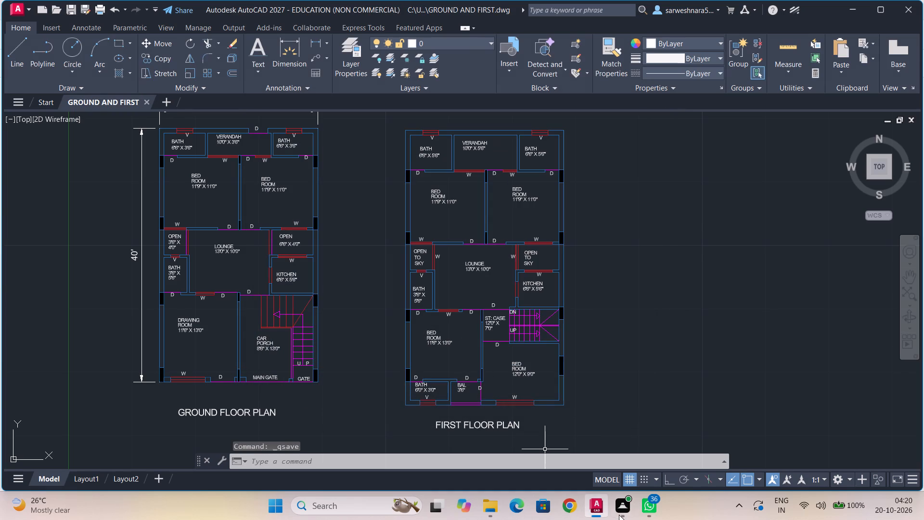